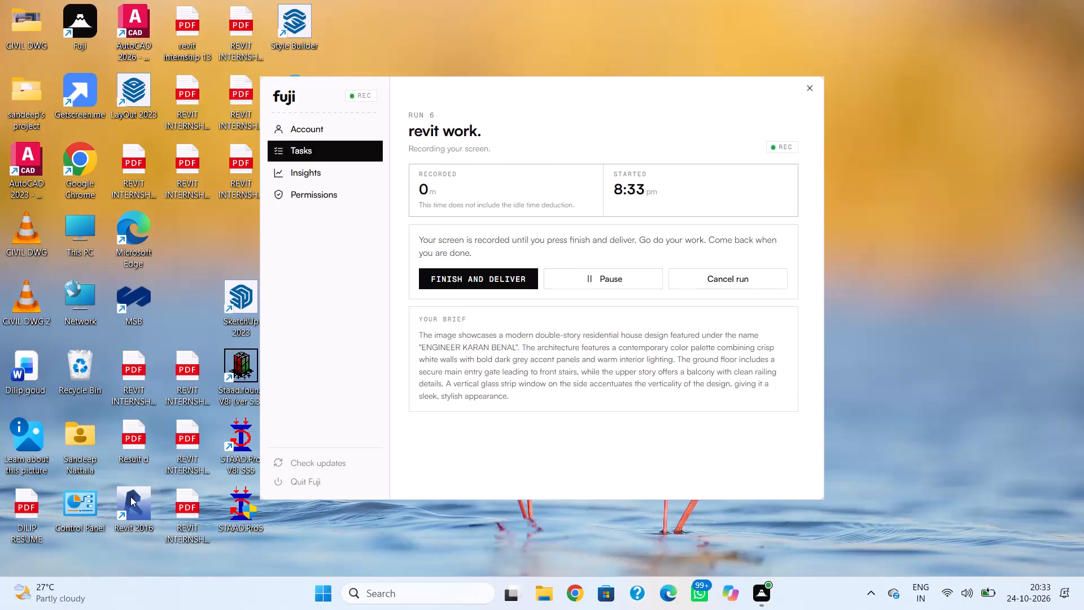
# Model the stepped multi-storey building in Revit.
# Launch Revit 2016 and create a new project from the Architectural Template.
pyautogui.doubleClick(130, 496)
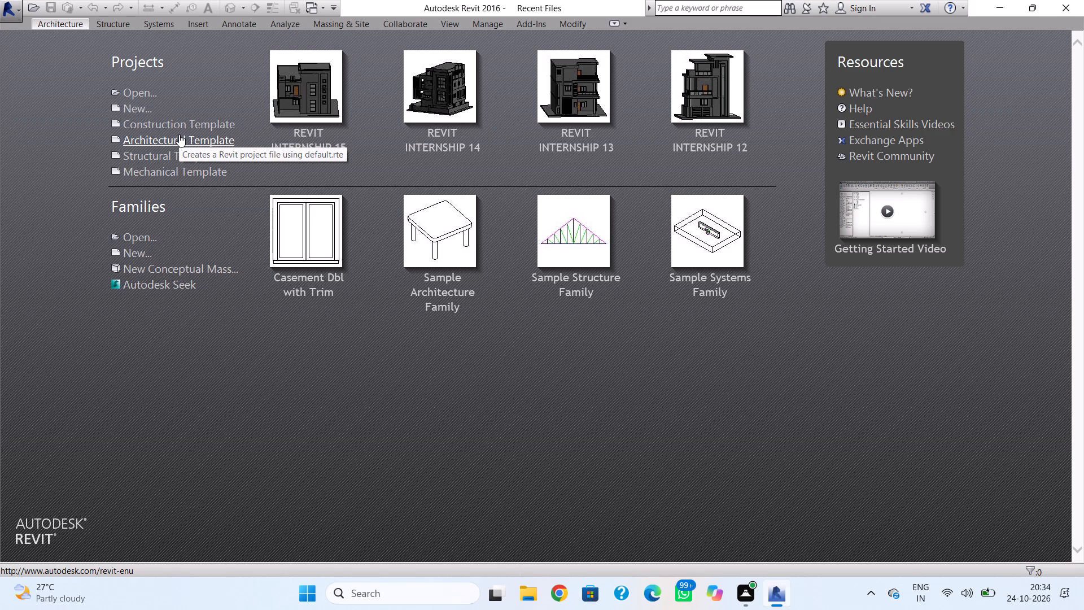
pyautogui.click(179, 134)
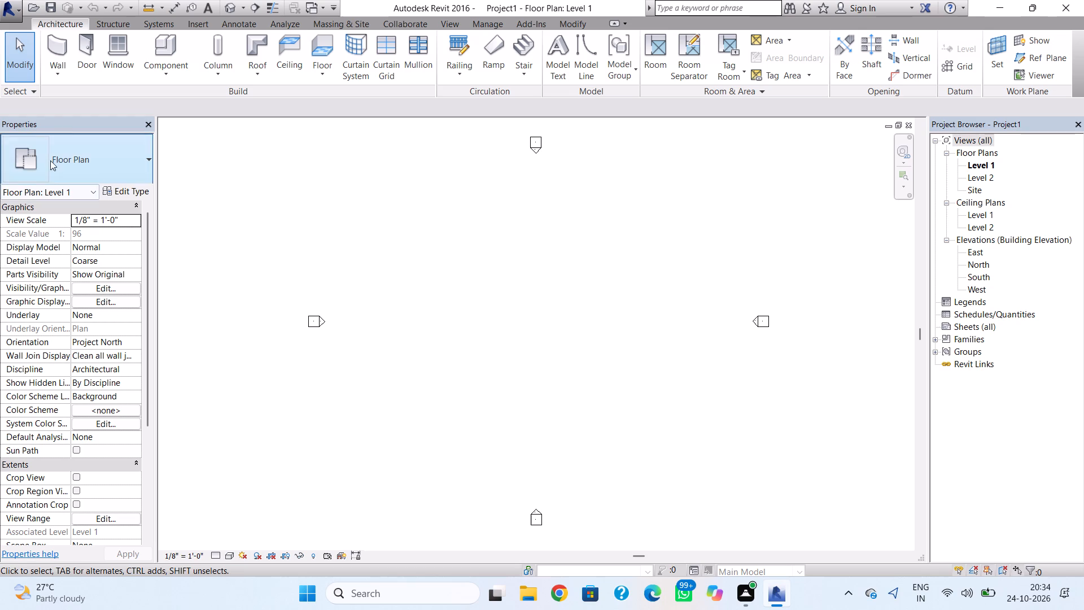
# Draw a rectangle of Generic - 8" walls on Level 1, 28' by 20', with an unconnected height of 12'.
pyautogui.click(48, 46)
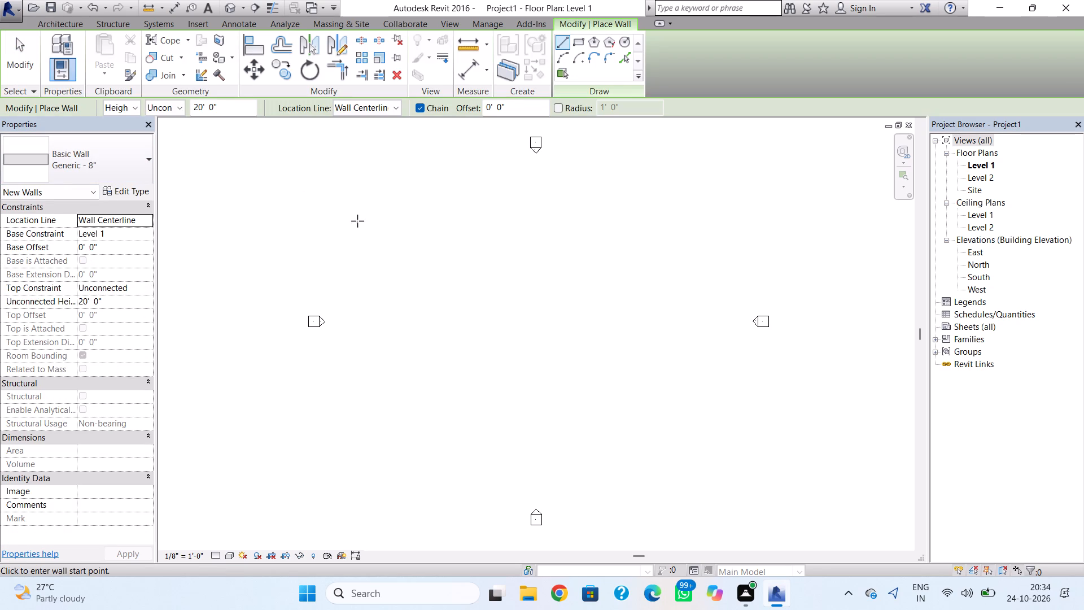
pyautogui.click(125, 298)
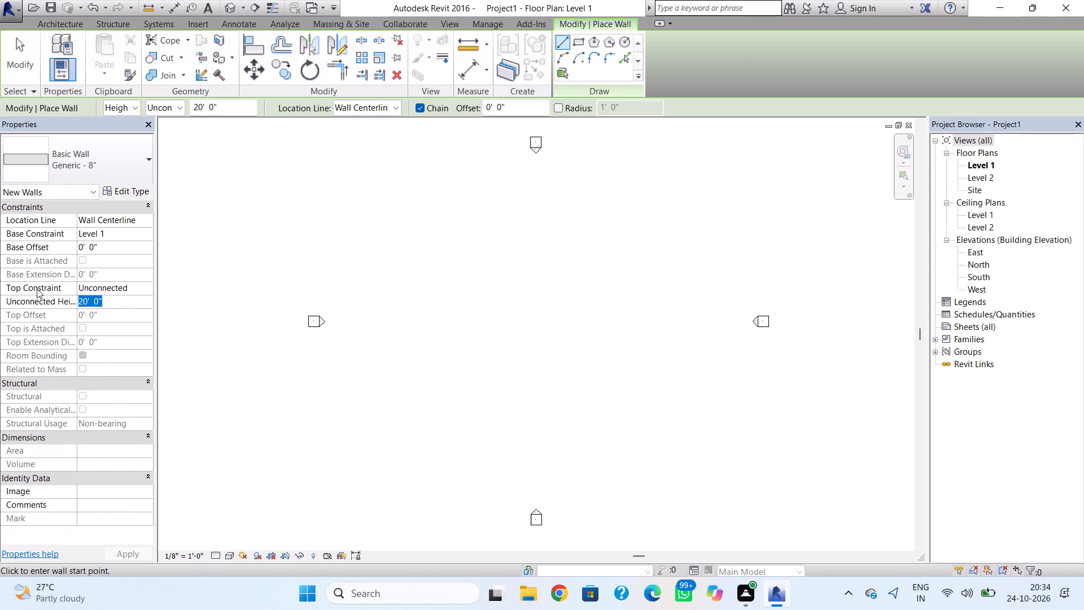
pyautogui.write('12')
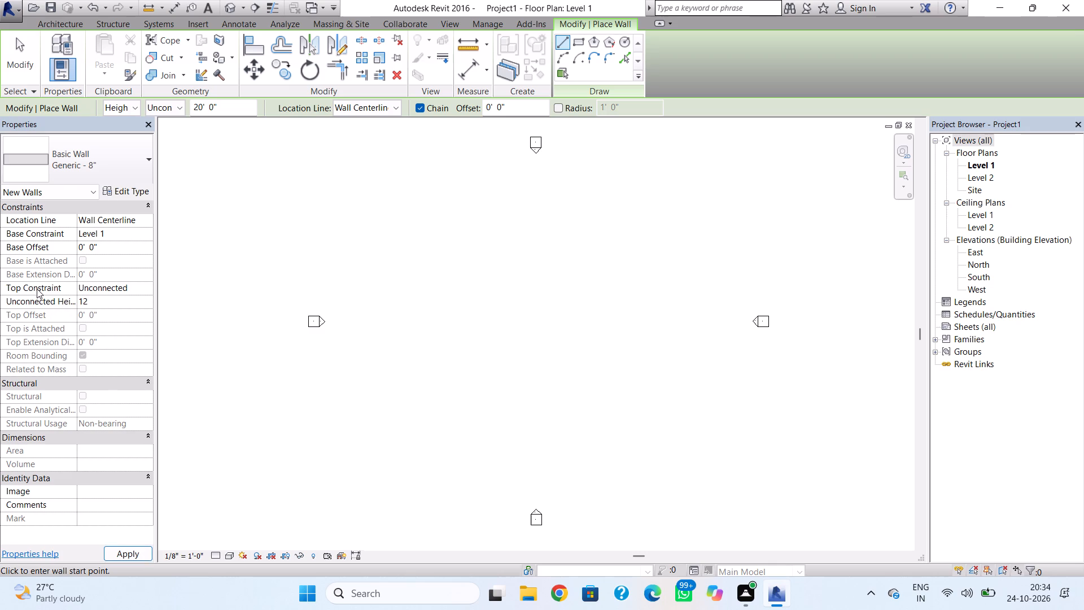
pyautogui.press("'")
pyautogui.click(86, 163)
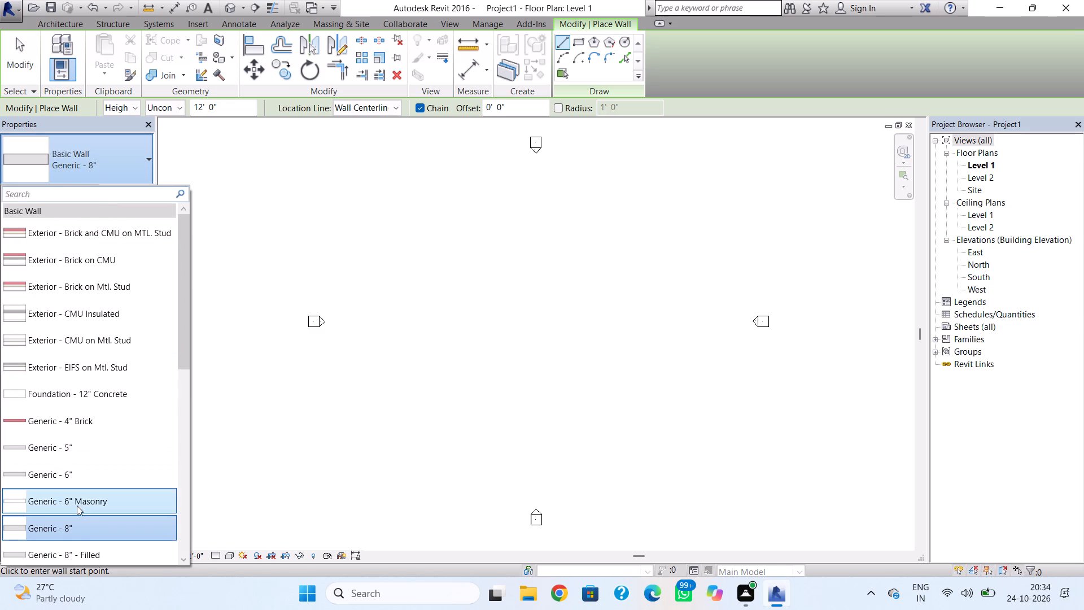
pyautogui.click(82, 529)
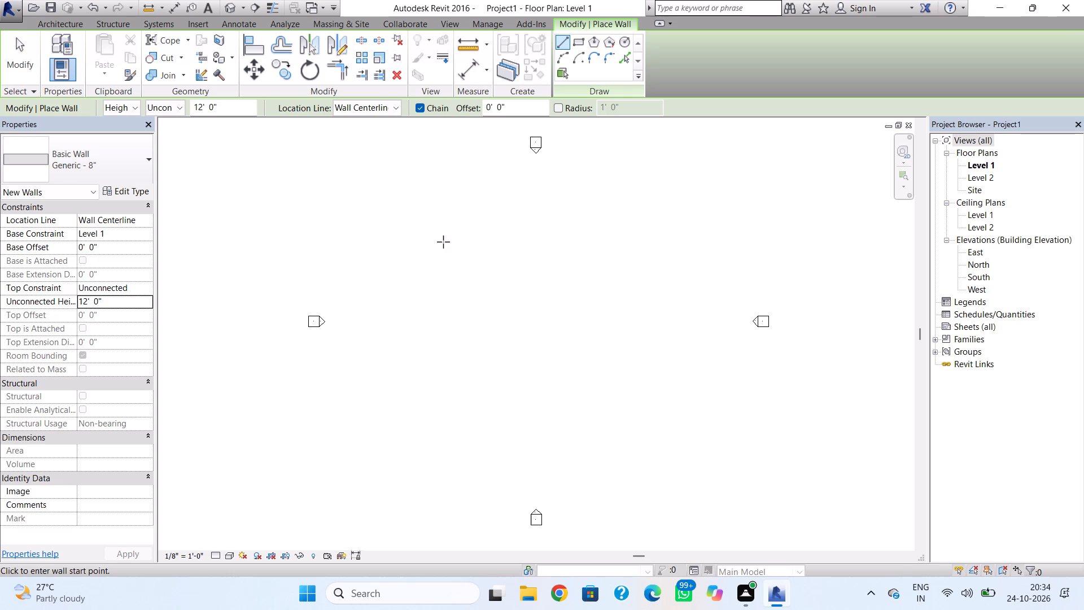
pyautogui.click(439, 238)
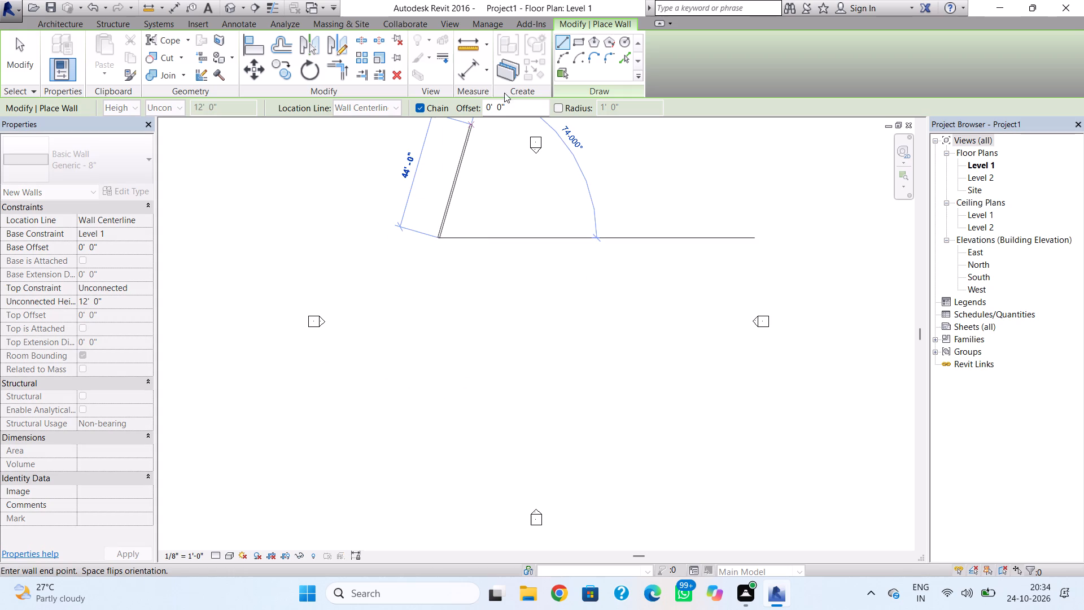
pyautogui.click(578, 45)
pyautogui.click(446, 232)
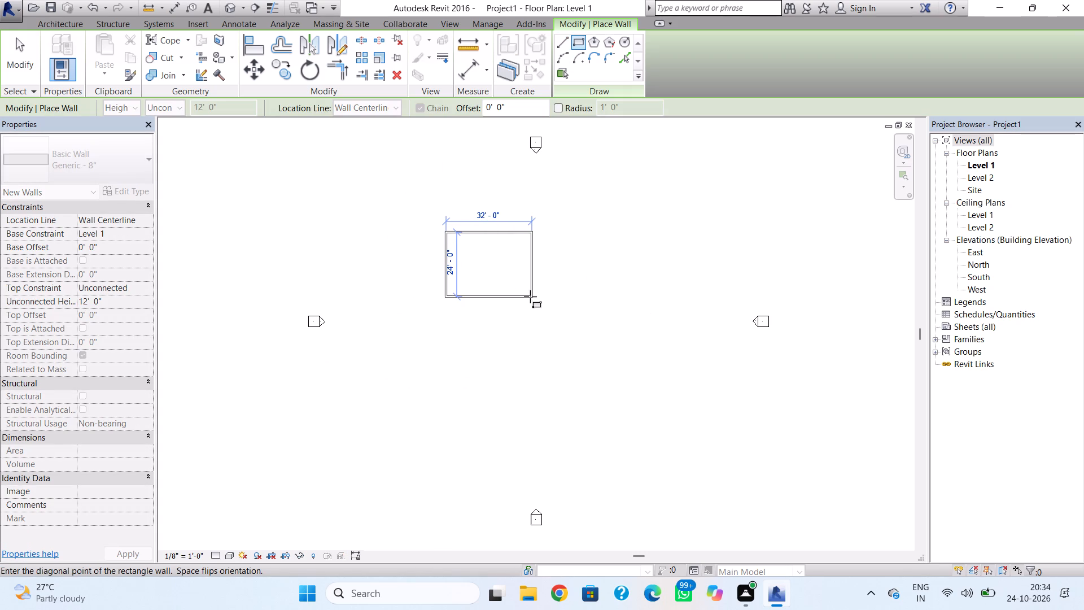
pyautogui.click(520, 290)
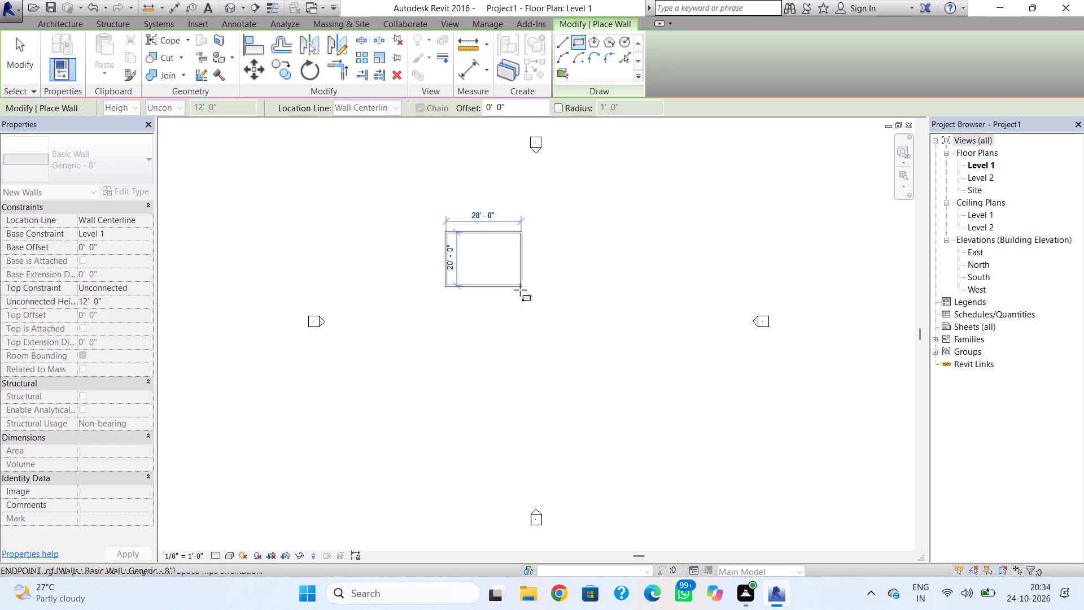
pyautogui.press('Escape')
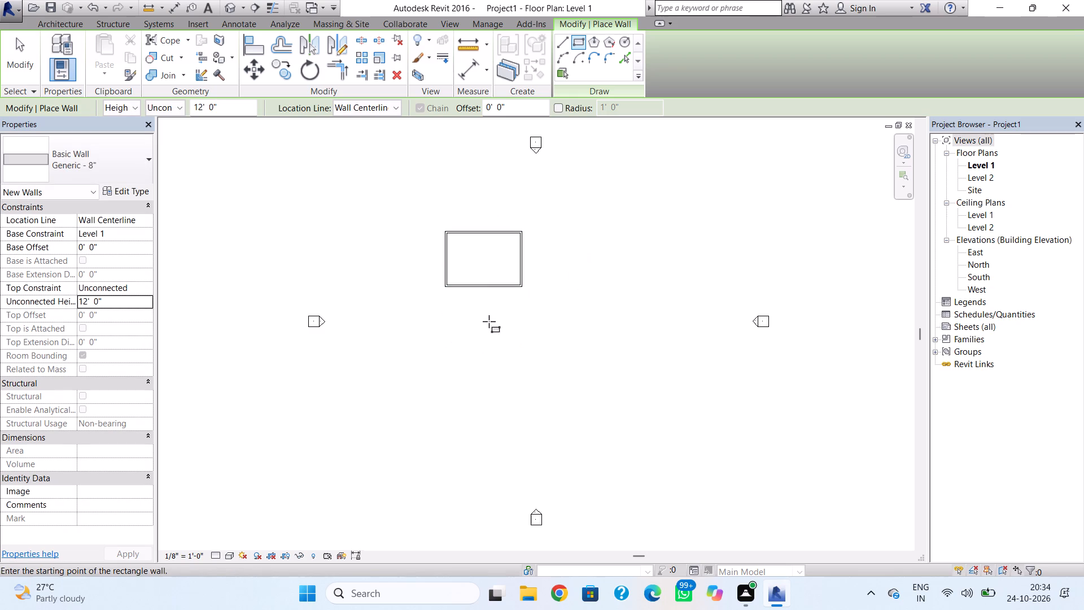
pyautogui.press('Escape')
pyautogui.moveTo(536, 222); pyautogui.dragTo(416, 351)
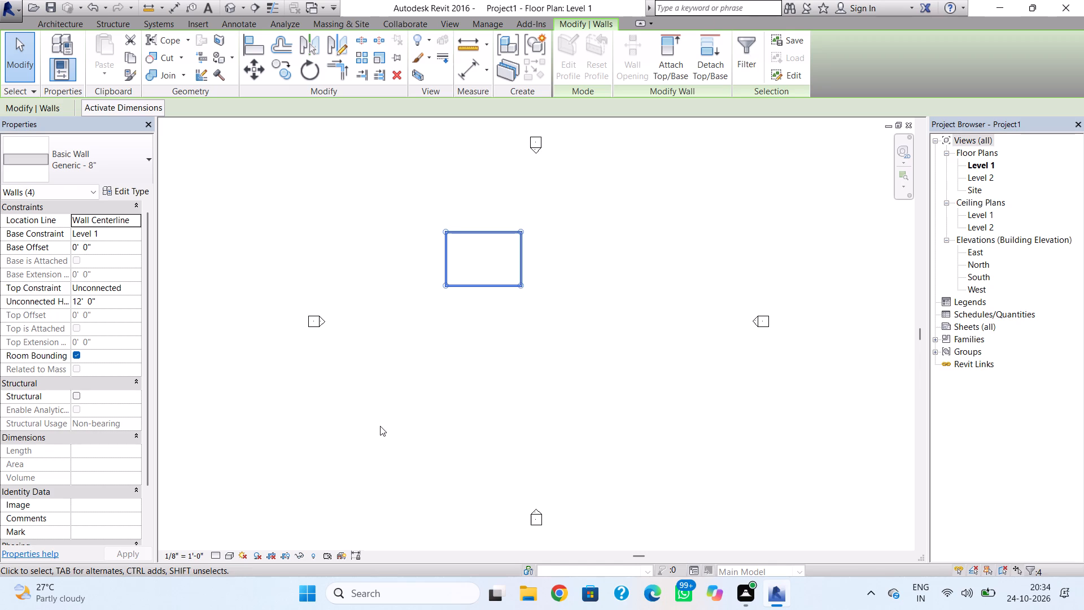
pyautogui.press('Escape')
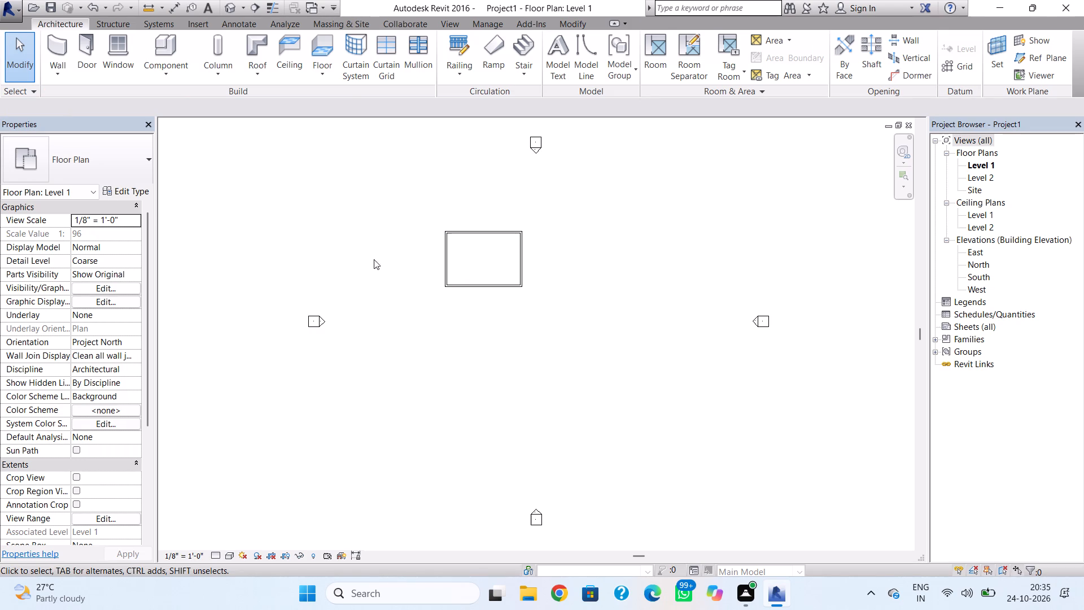
# Start a Generic - 12" floor on Level 1 and sketch a 36' by 32' rectangular boundary around the walls.
pyautogui.click(322, 53)
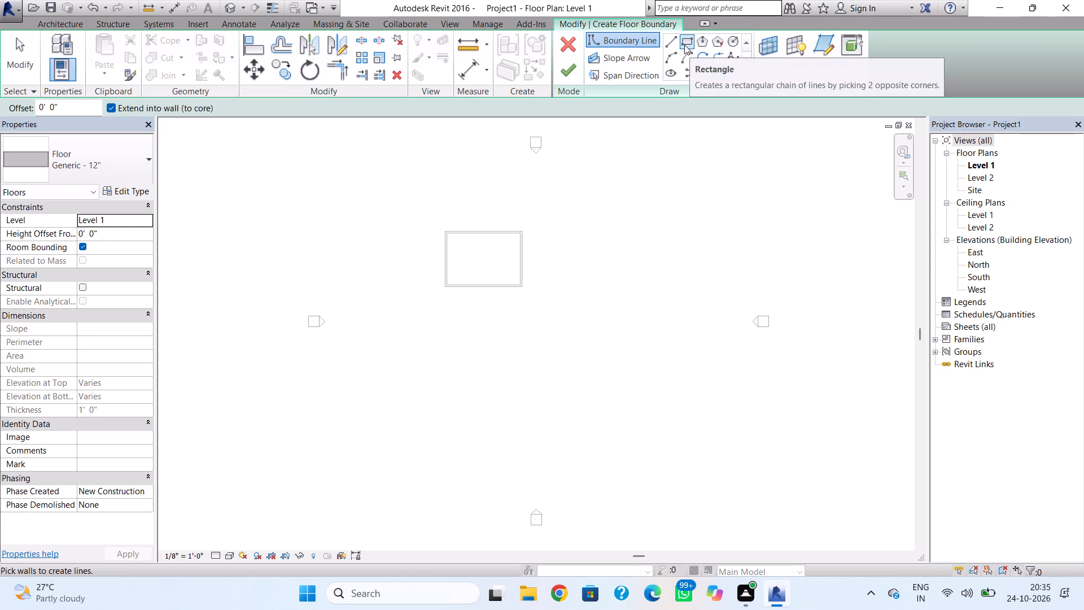
pyautogui.click(684, 45)
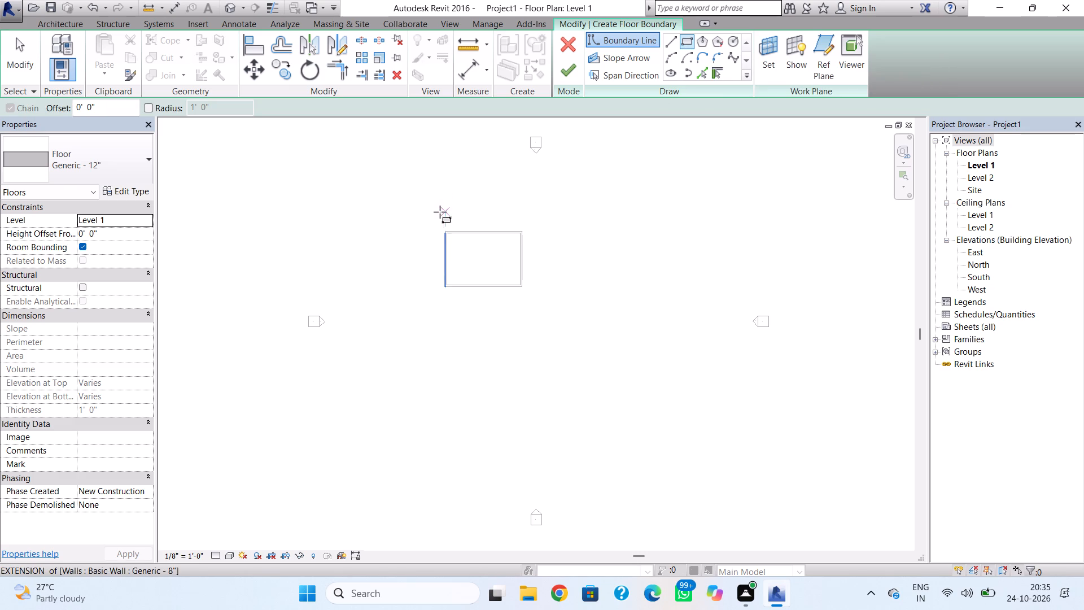
pyautogui.click(438, 213)
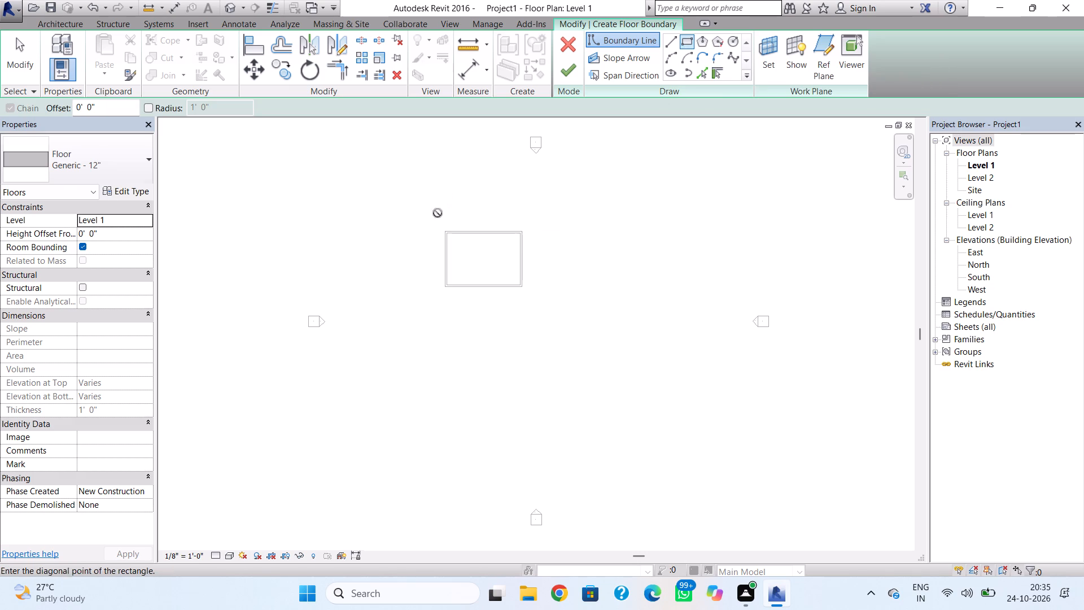
pyautogui.click(530, 302)
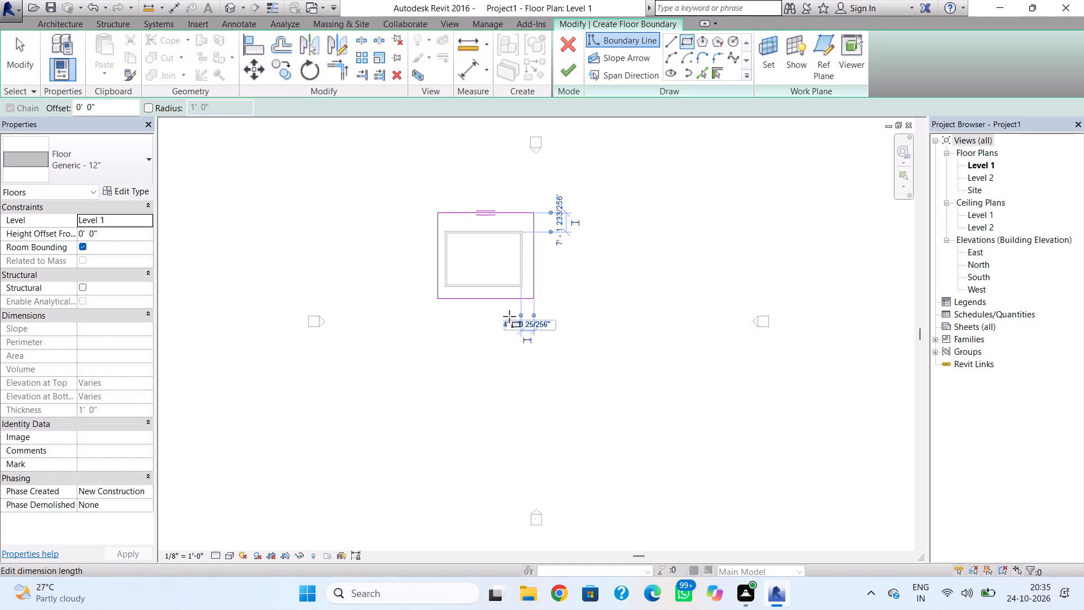
pyautogui.press('Escape')
pyautogui.click(505, 213)
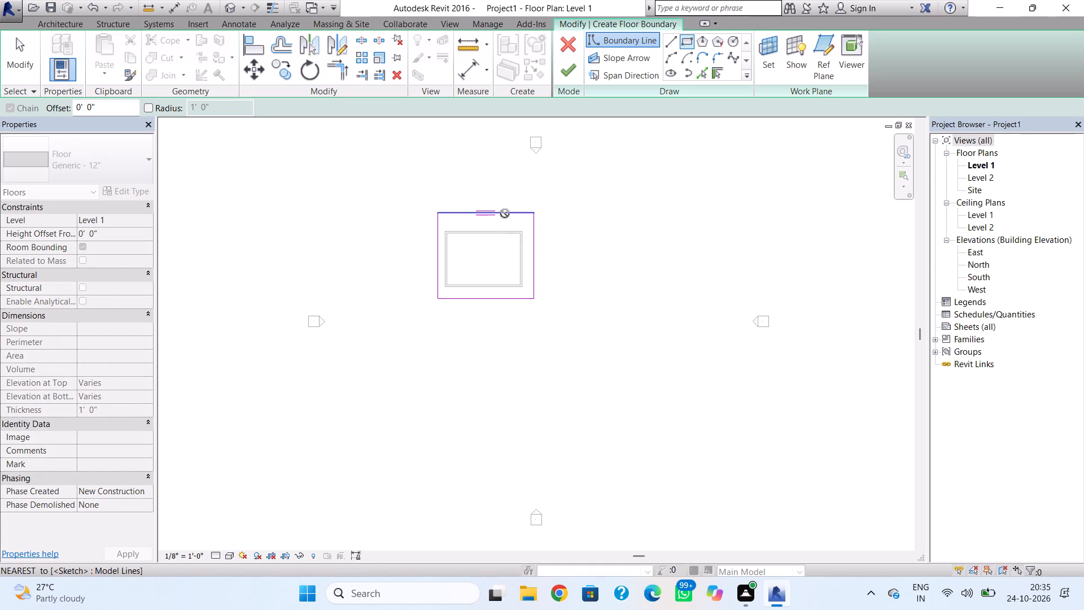
pyautogui.press('Escape')
pyautogui.click(507, 210)
pyautogui.press('Escape')
pyautogui.press('Escape')
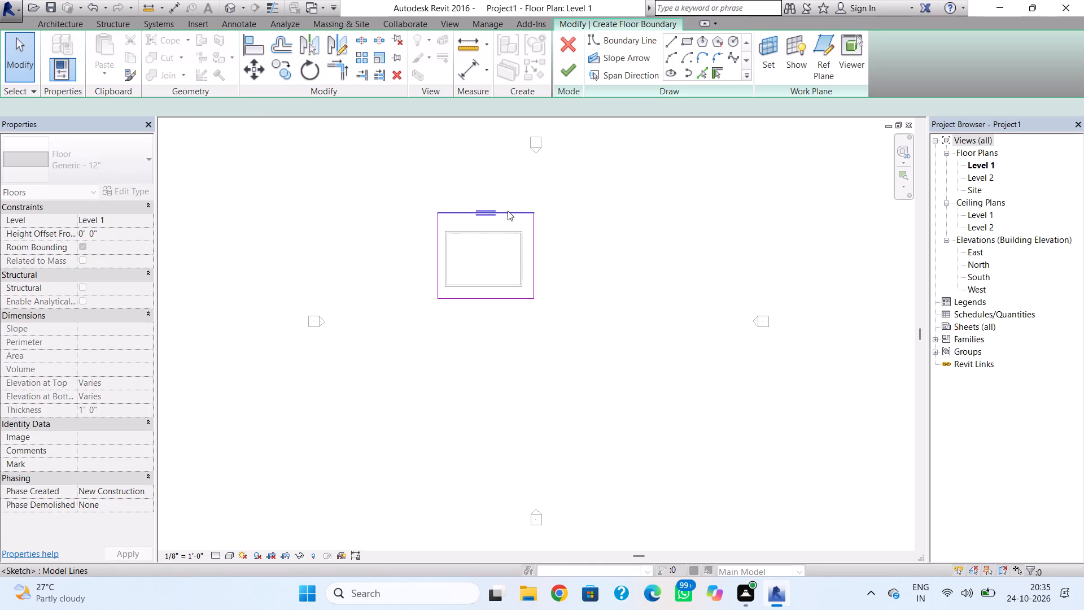
# Nudge the four floor boundary edges inward to a 32' by 25' rectangle around the walls and finish the floor.
pyautogui.click(508, 211)
pyautogui.press('Down')
pyautogui.press('Down')
pyautogui.press('Down')
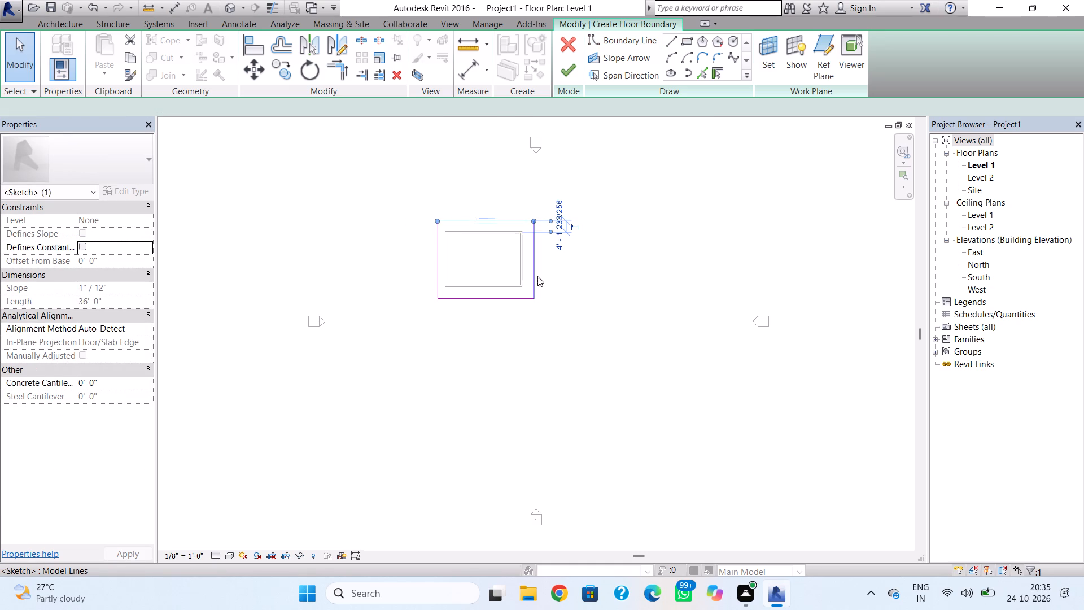
pyautogui.click(537, 273)
pyautogui.press('Left')
pyautogui.press('Left')
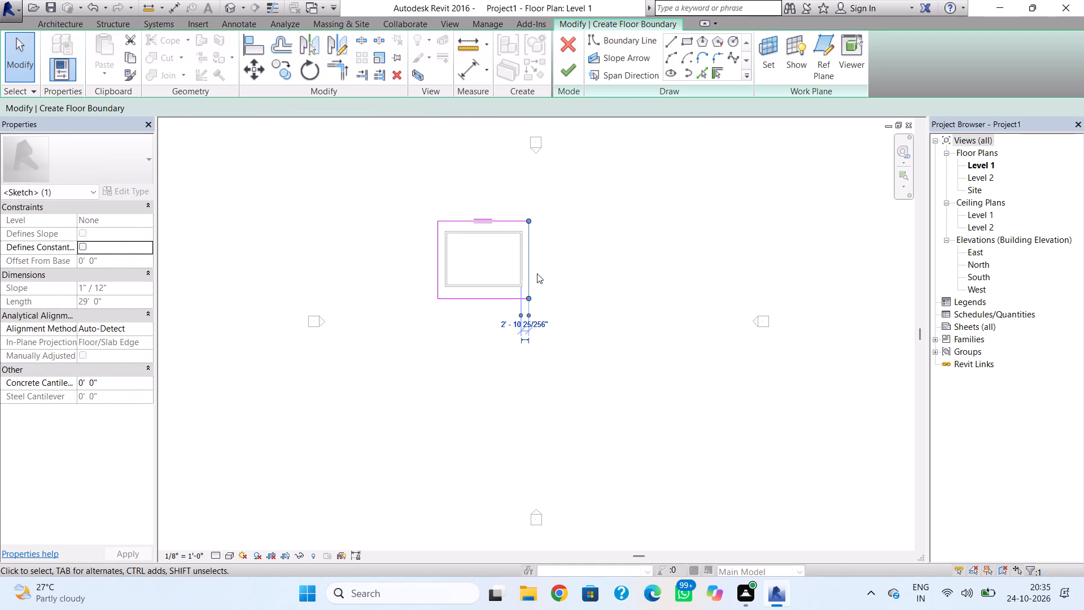
pyautogui.click(509, 221)
pyautogui.press('Down')
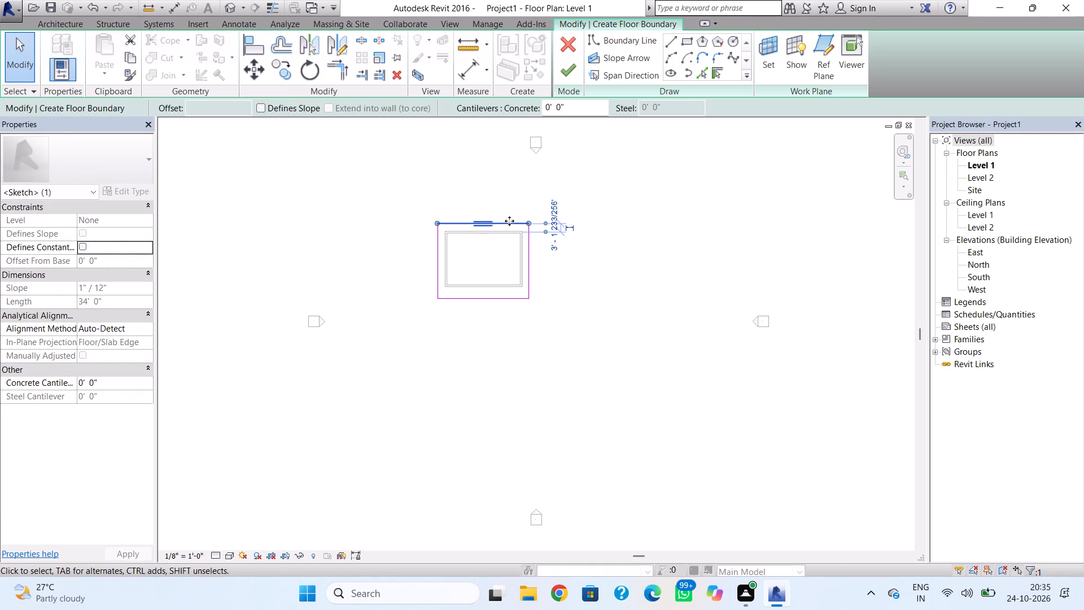
pyautogui.press('Down')
pyautogui.click(528, 251)
pyautogui.press('Left')
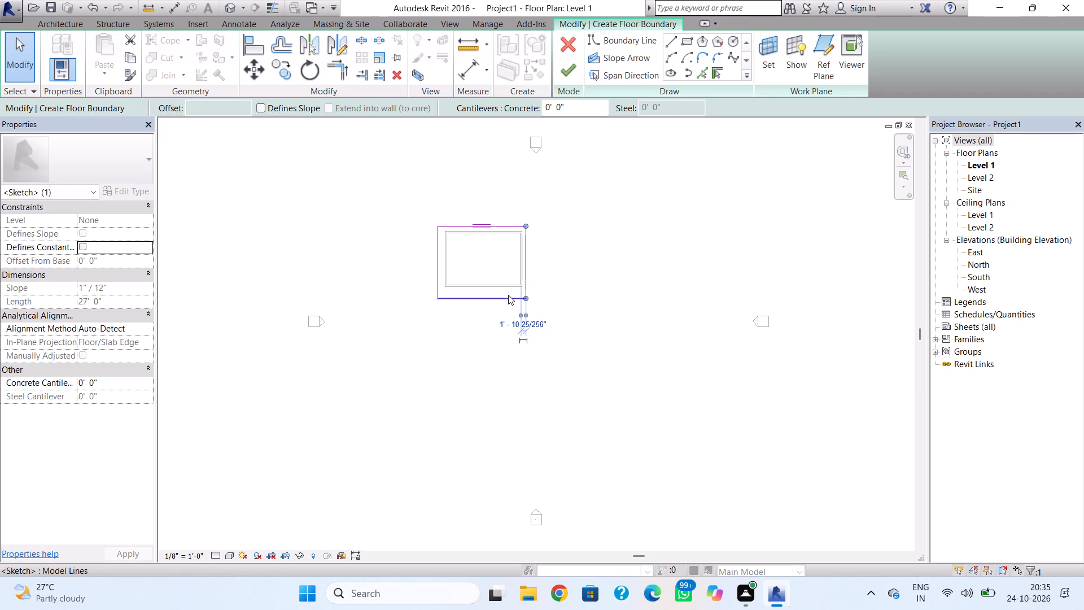
pyautogui.click(508, 295)
pyautogui.press('Up')
pyautogui.press('Up')
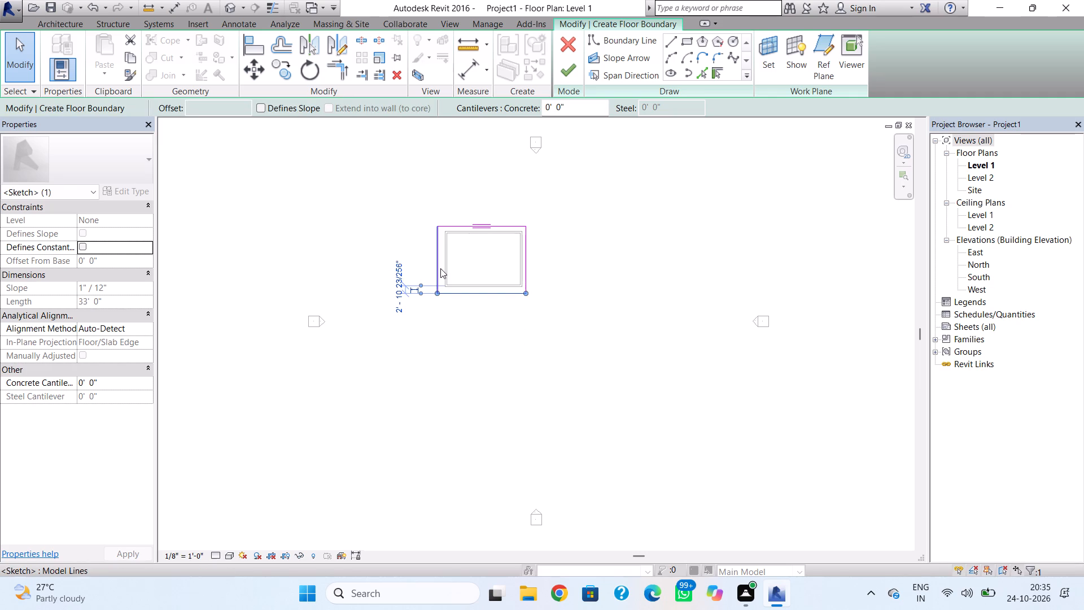
pyautogui.click(440, 268)
pyautogui.press('Right')
pyautogui.click(419, 271)
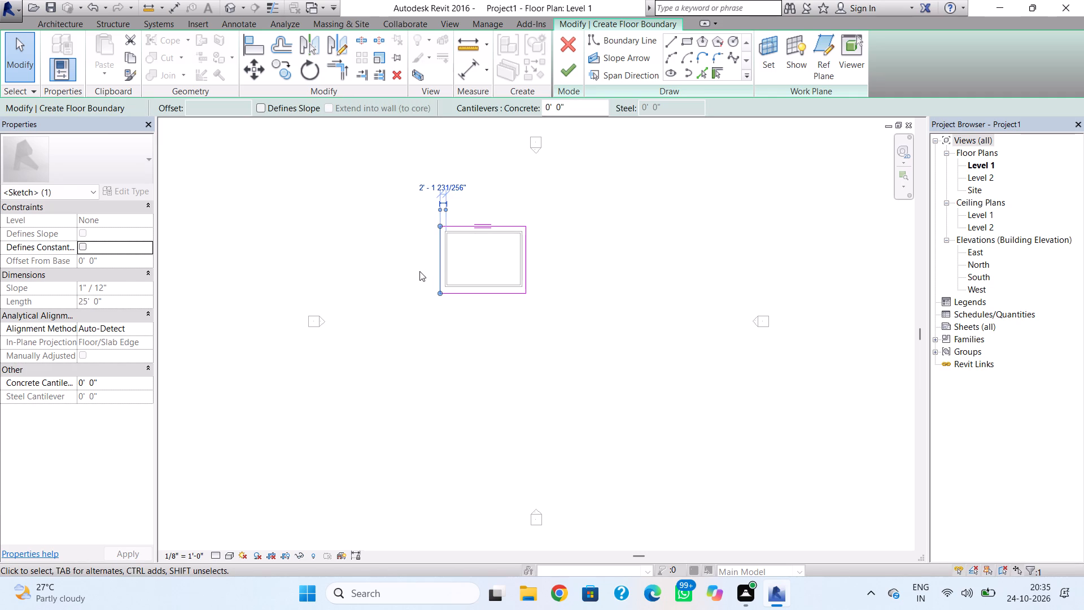
pyautogui.click(563, 80)
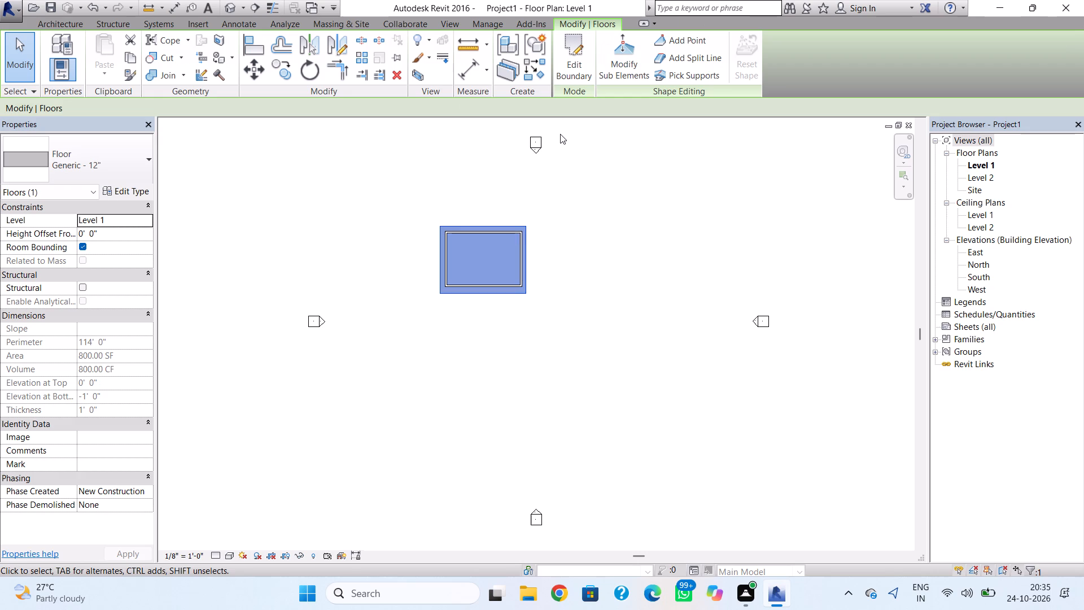
pyautogui.click(472, 185)
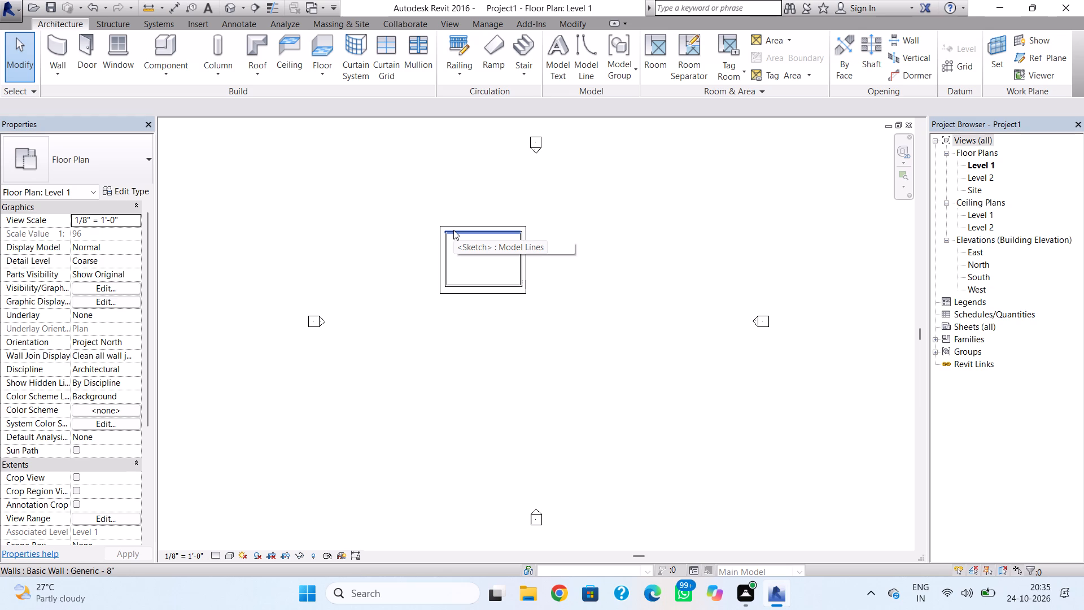
# Start a footprint roof on Level 2 without defined slope and sketch its rectangular boundary about 1' outside the walls.
pyautogui.click(256, 40)
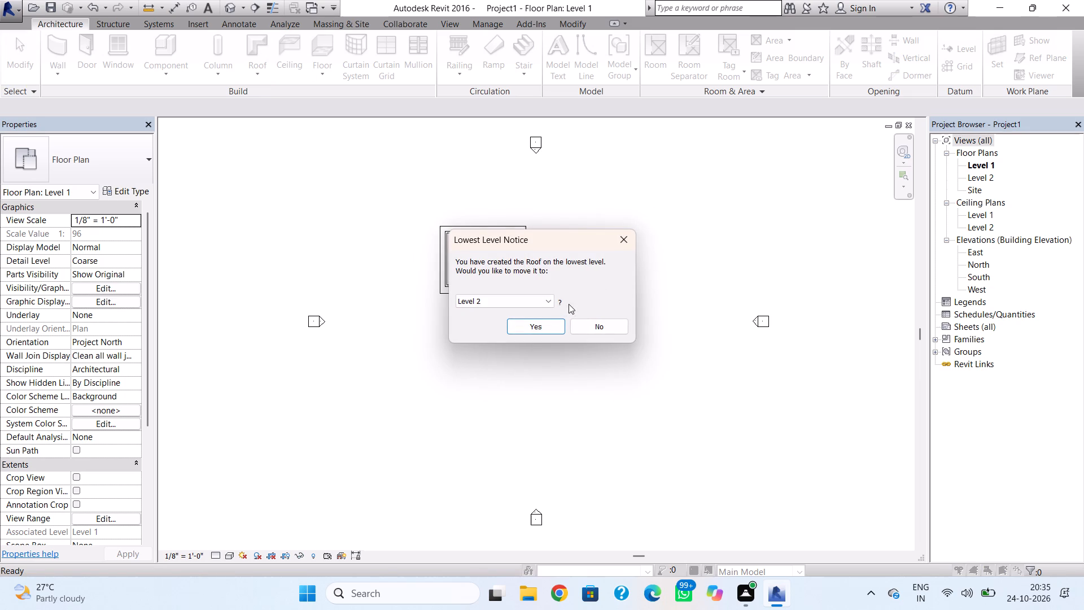
pyautogui.click(546, 323)
pyautogui.scroll(2, 436, 241)
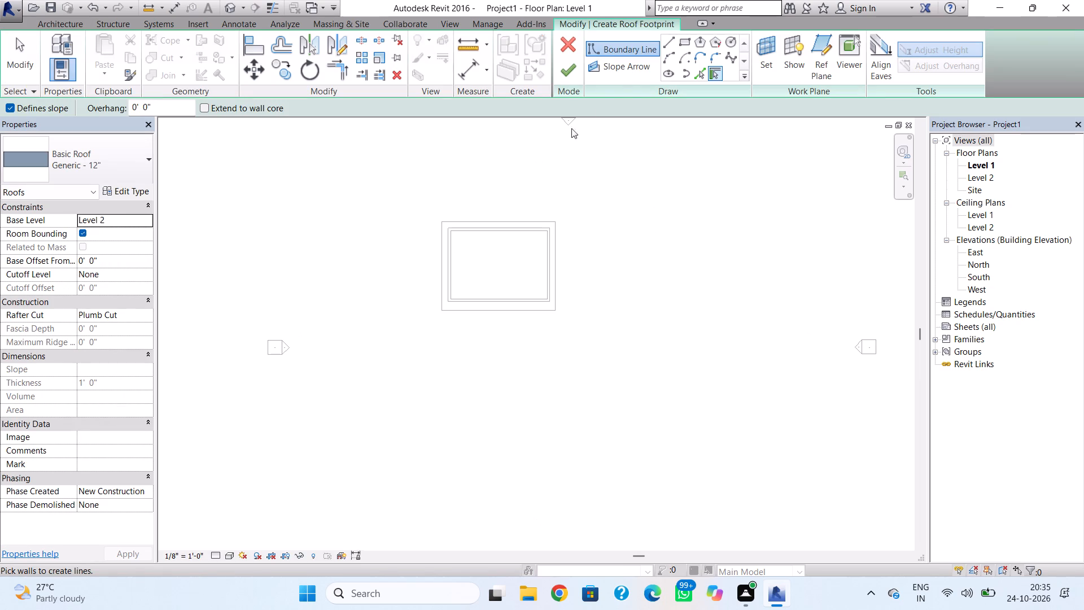
pyautogui.click(683, 41)
pyautogui.scroll(5, 475, 221)
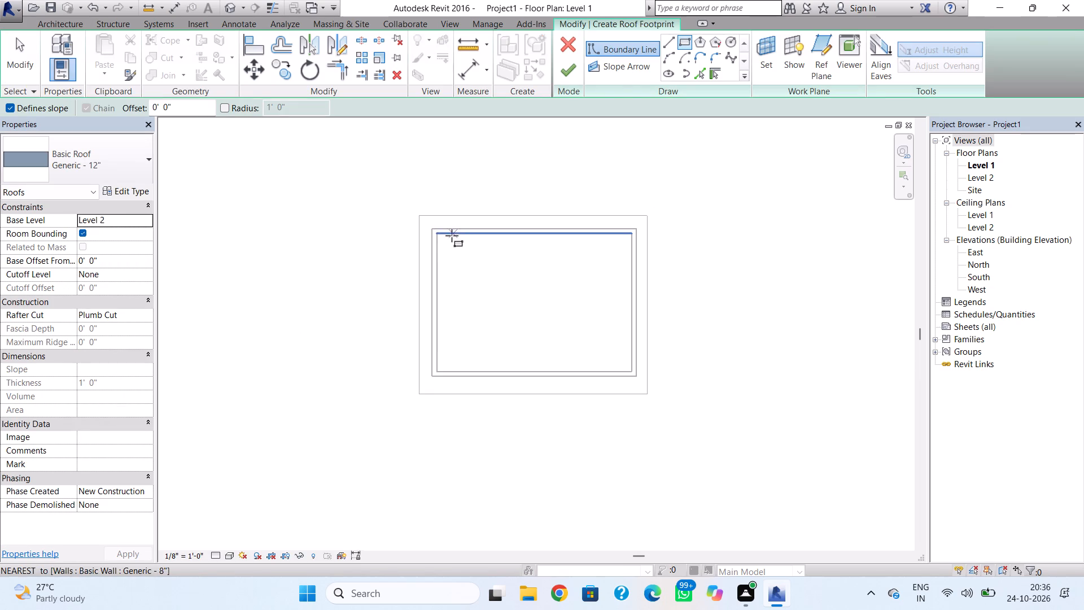
pyautogui.click(7, 106)
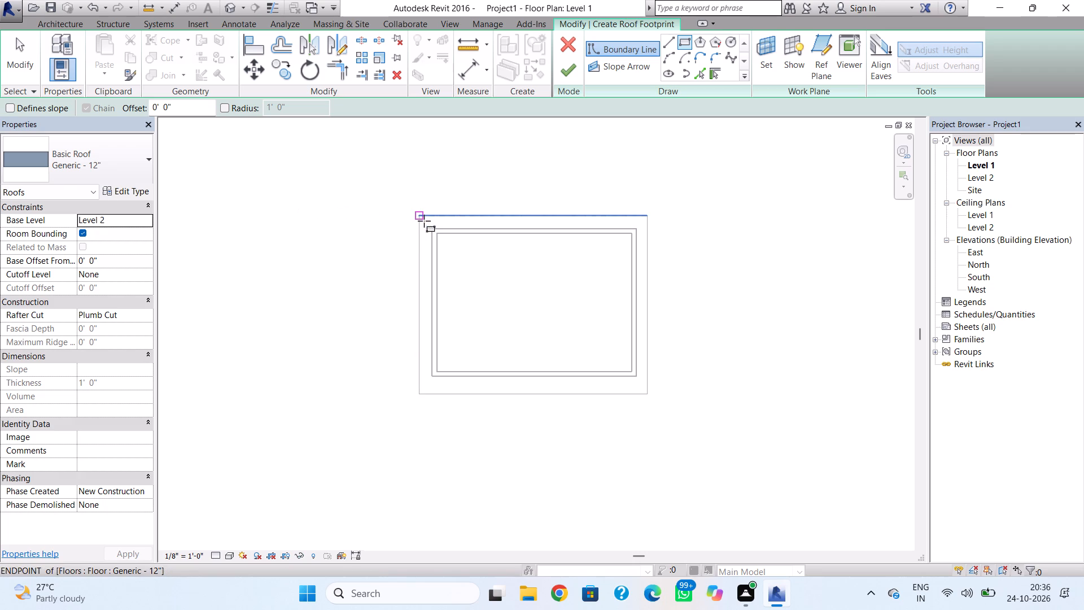
pyautogui.scroll(4, 426, 225)
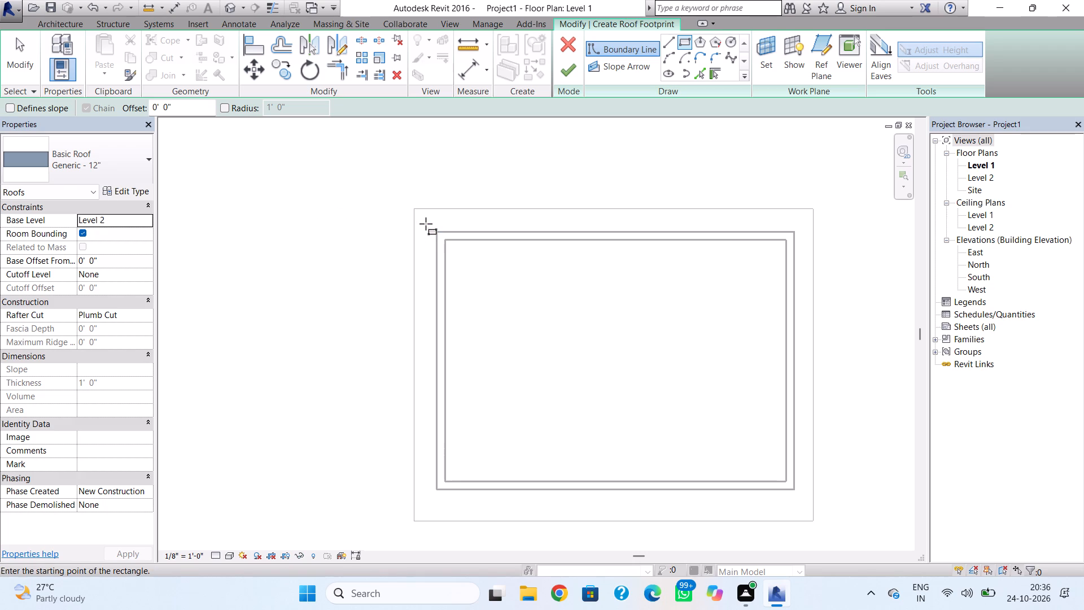
pyautogui.click(426, 224)
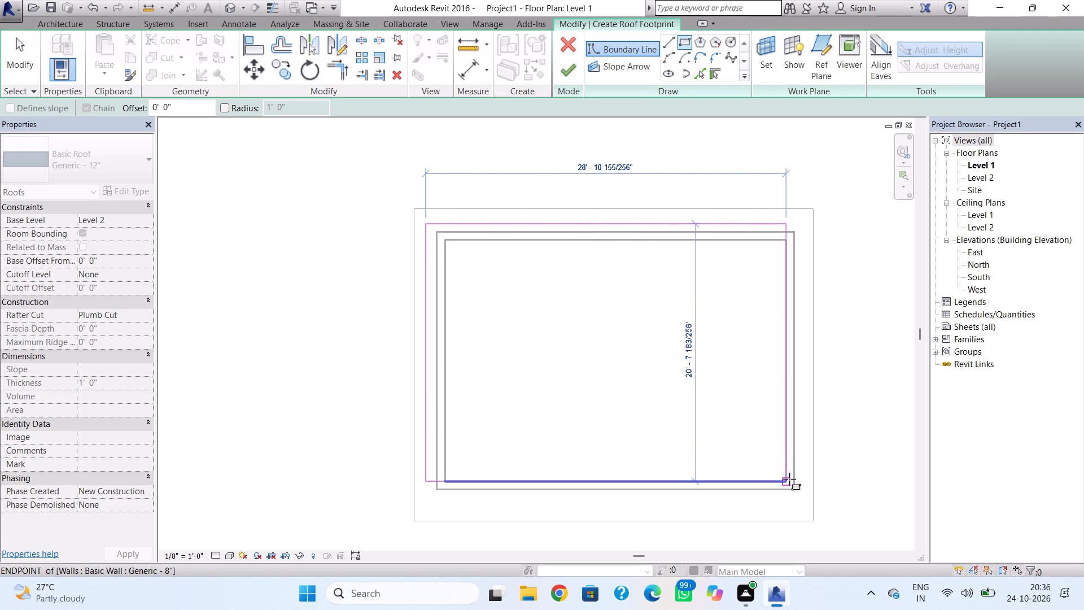
pyautogui.click(805, 504)
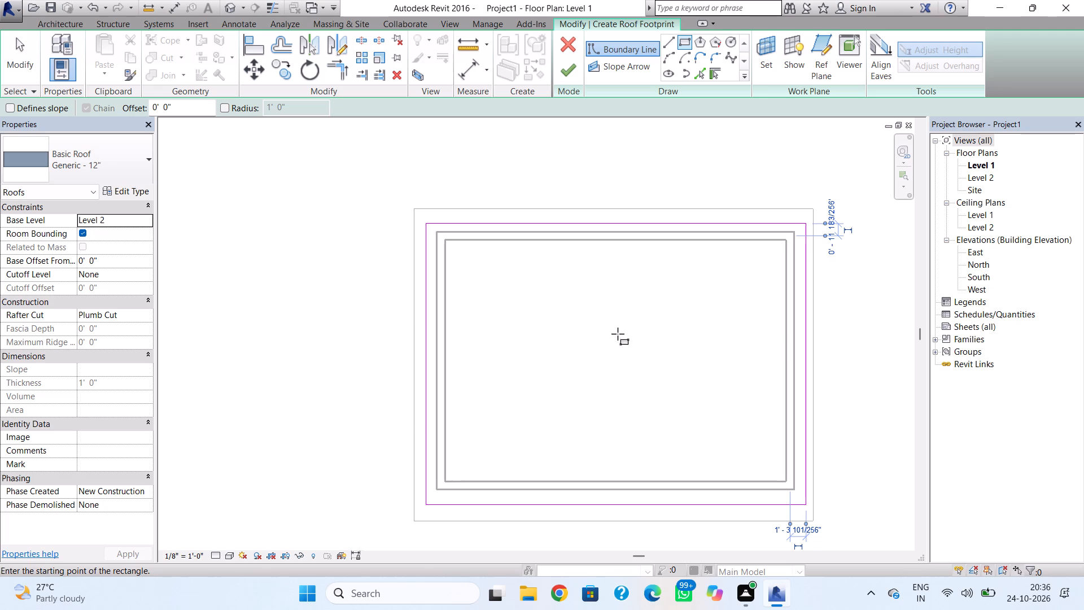
# Shorten the west roof boundary line to 12' by pulling its north end southward.
pyautogui.press('Escape')
pyautogui.press('Escape')
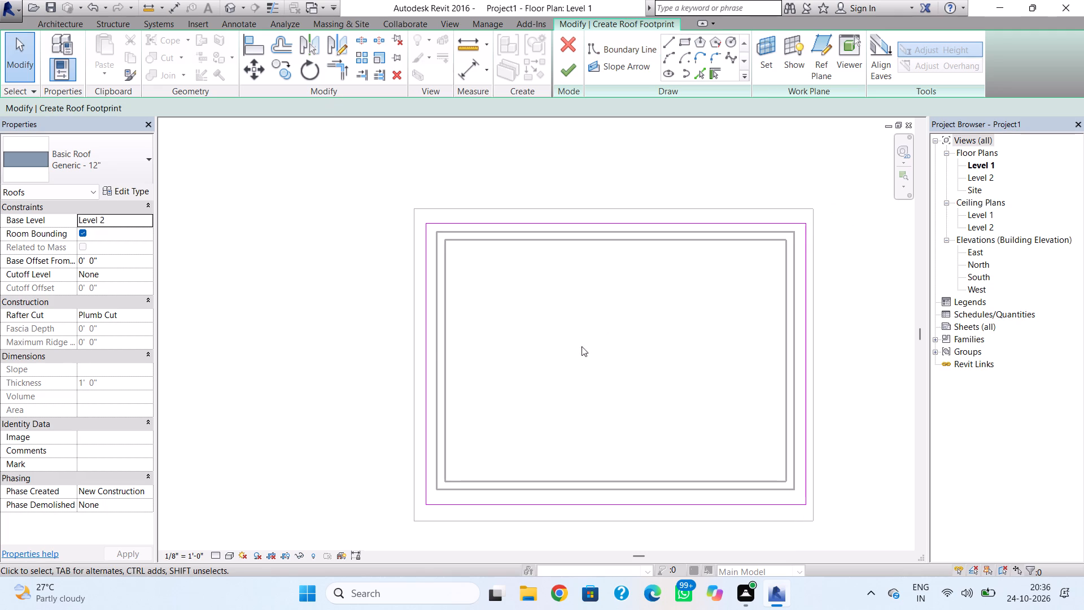
pyautogui.click(425, 348)
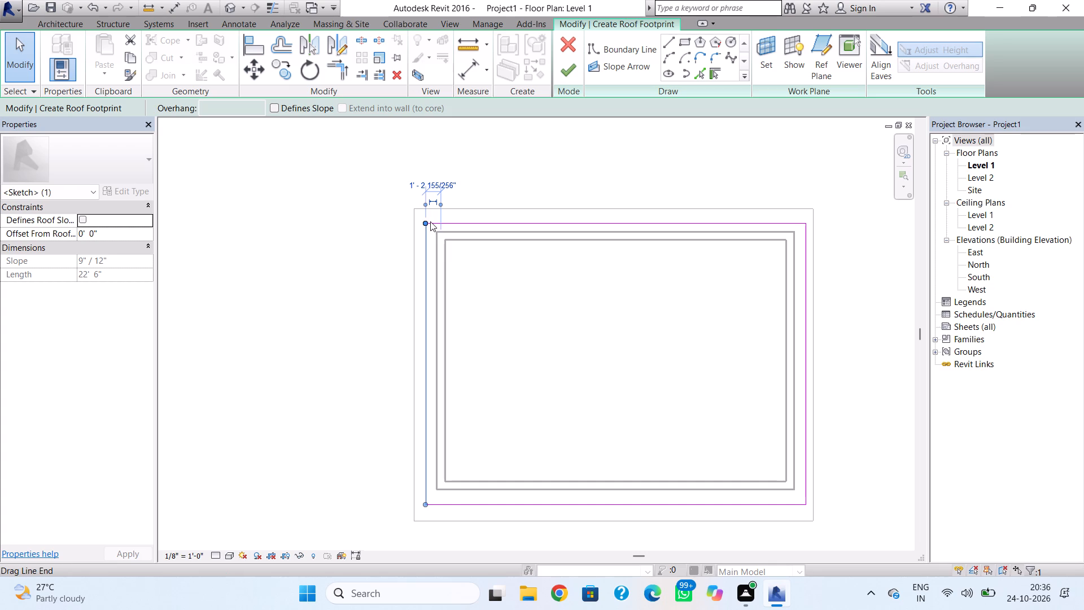
pyautogui.moveTo(426, 223); pyautogui.dragTo(429, 332)
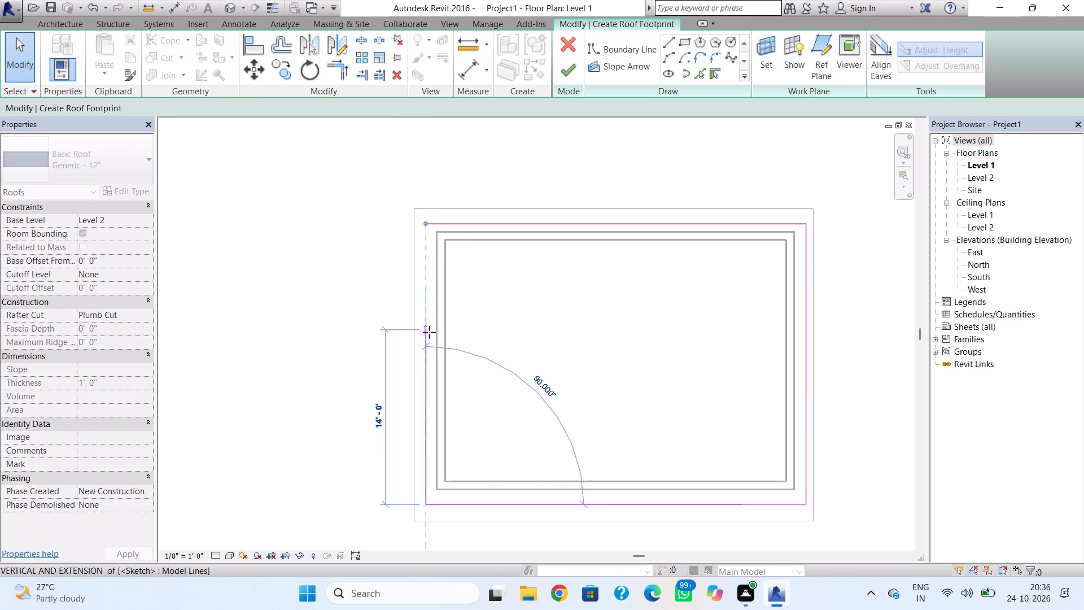
pyautogui.moveTo(429, 332); pyautogui.dragTo(429, 345)
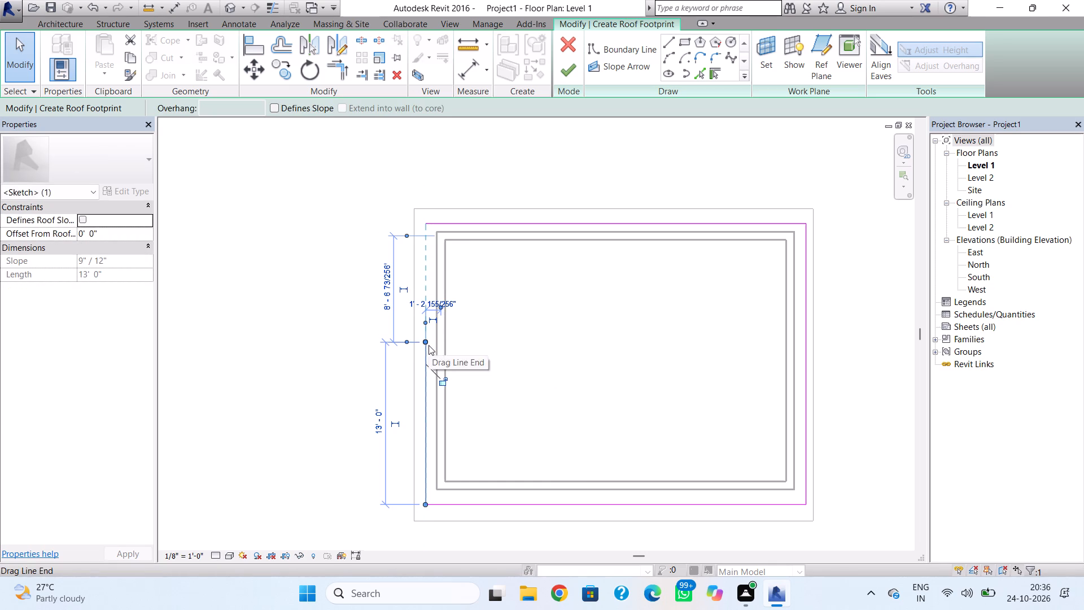
pyautogui.moveTo(427, 344); pyautogui.dragTo(429, 356)
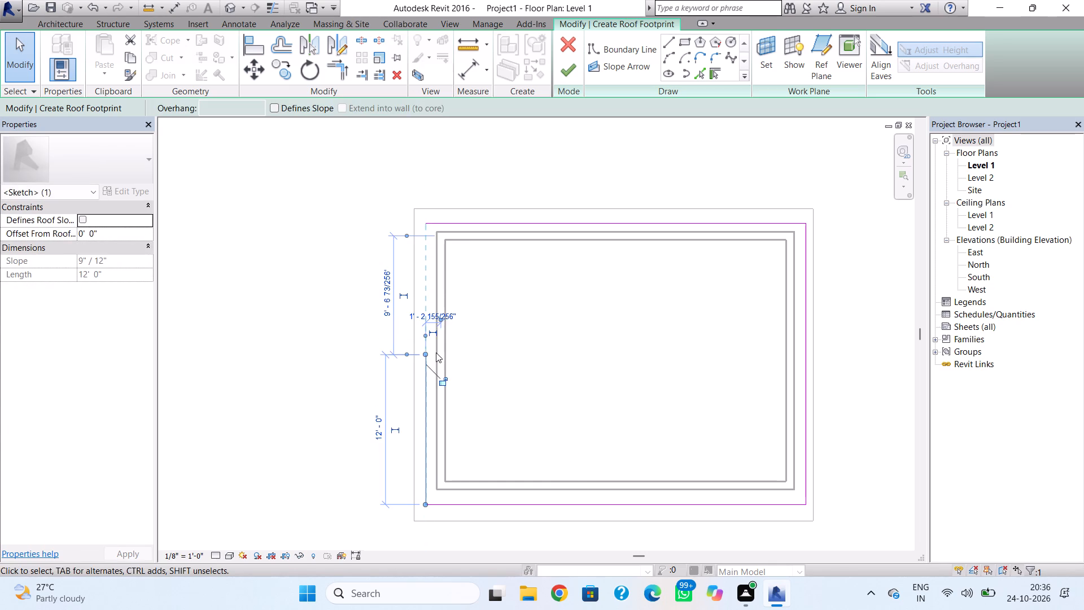
pyautogui.press('Escape')
# Draw a jog from the west line to the wall's outer face and north to the boundary, trimming the north line's west end to it.
pyautogui.click(672, 46)
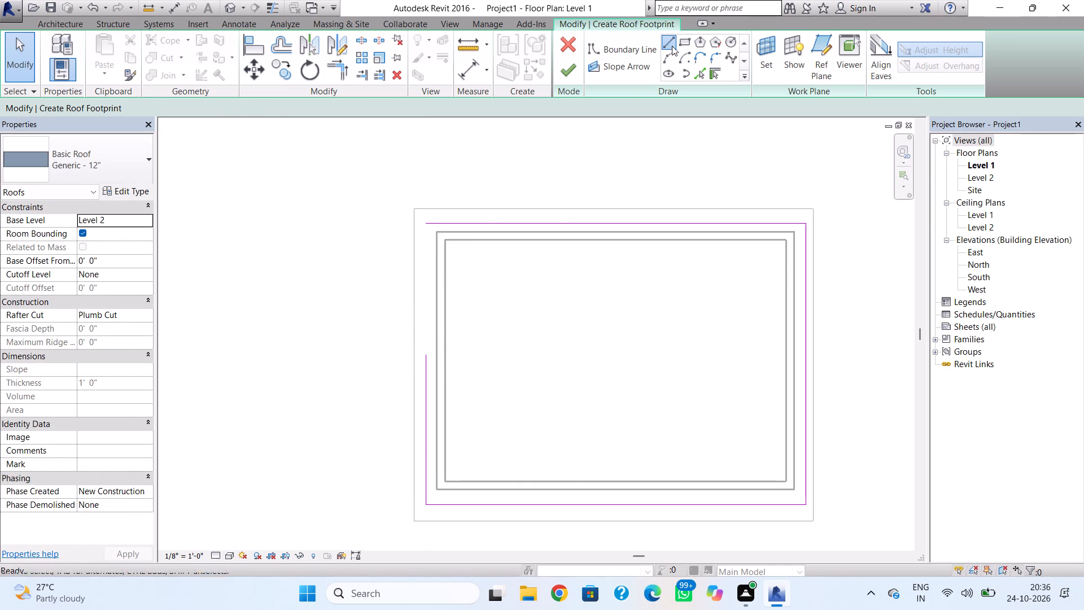
pyautogui.click(429, 355)
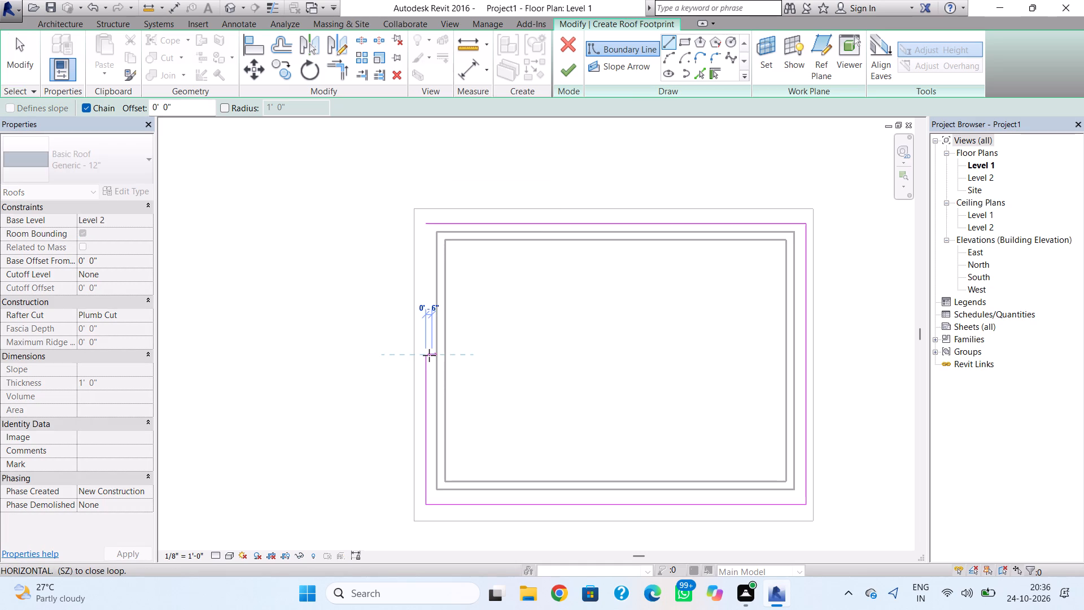
pyautogui.click(436, 355)
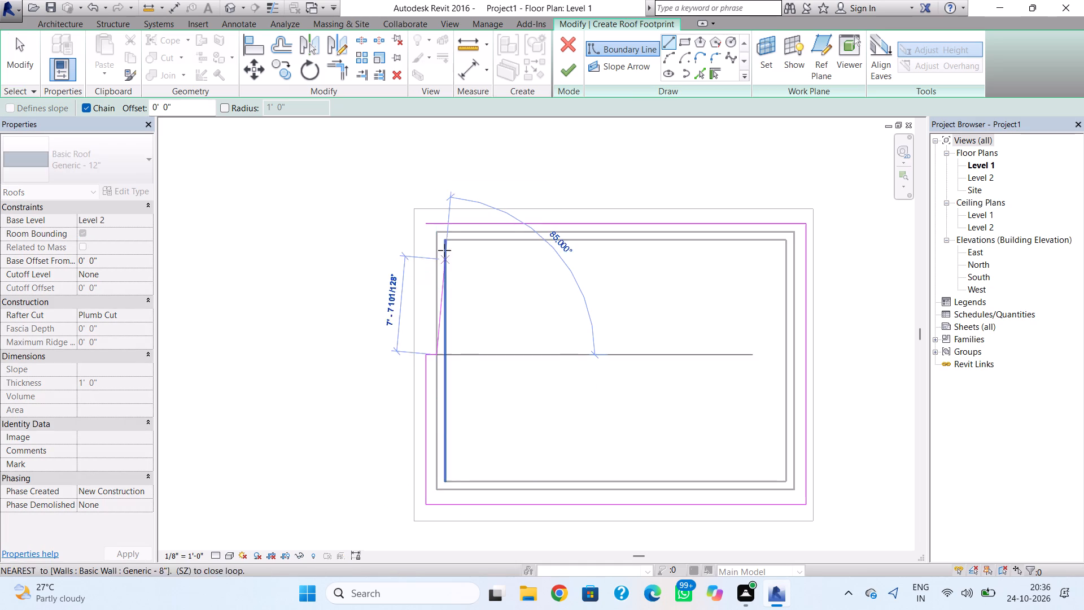
pyautogui.click(439, 226)
pyautogui.press('Escape')
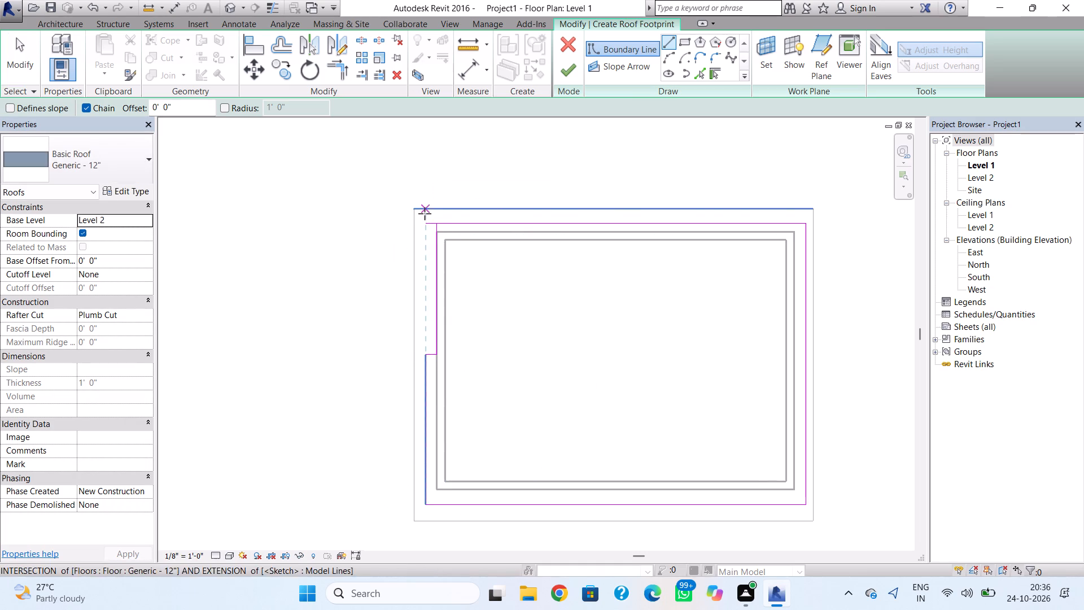
pyautogui.press('Escape')
pyautogui.click(428, 226)
pyautogui.moveTo(427, 224); pyautogui.dragTo(439, 224)
pyautogui.press('Escape')
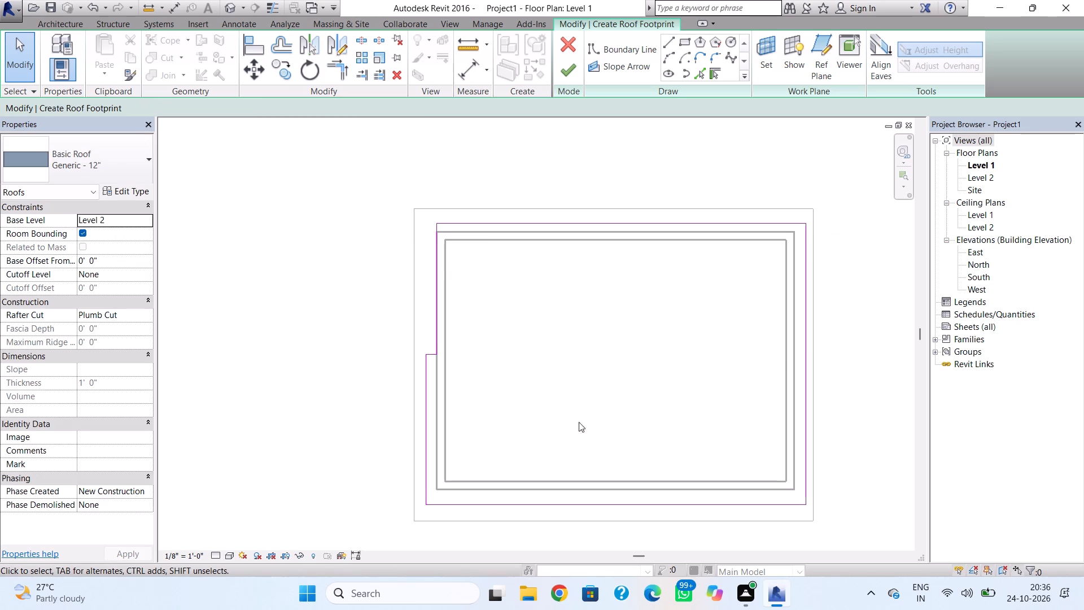
# Shorten the south roof boundary line to 17' 6" by pulling its east end westward.
pyautogui.scroll(-1, 596, 424)
pyautogui.moveTo(596, 424); pyautogui.dragTo(576, 334, button='middle')
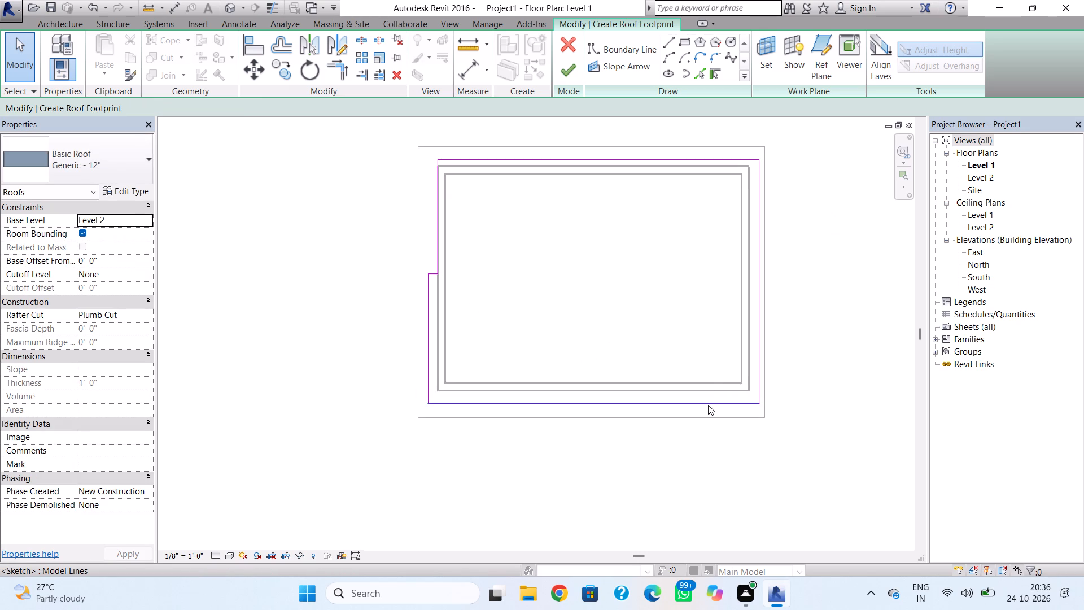
pyautogui.click(708, 405)
pyautogui.moveTo(758, 405); pyautogui.dragTo(751, 405)
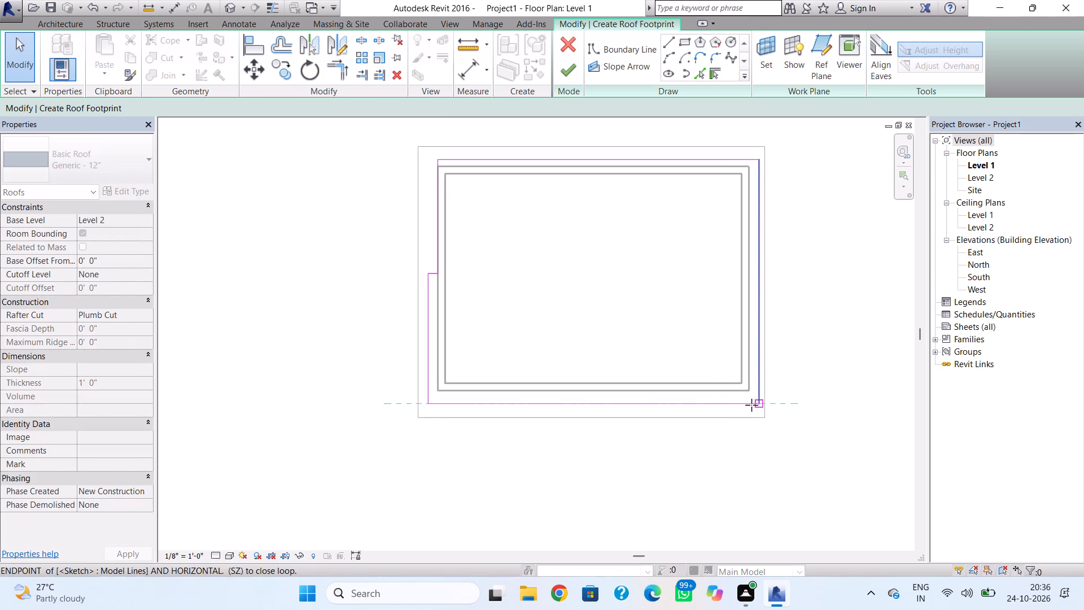
pyautogui.moveTo(751, 405); pyautogui.dragTo(620, 401)
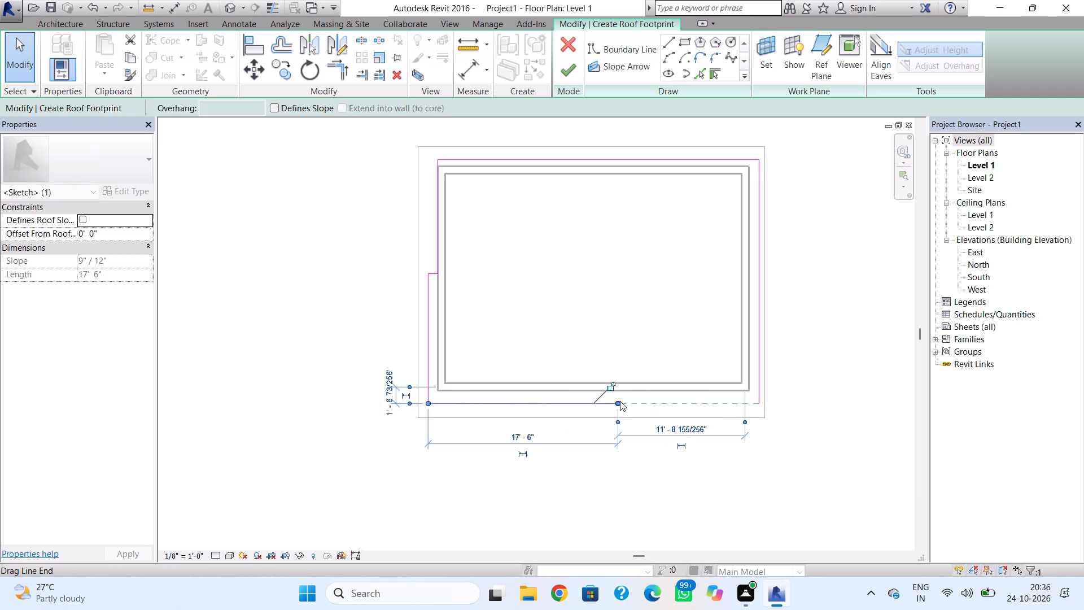
# Draw a jog from the shortened south line to the wall's outer face, continuing about 12' along it to the southeast wall corner.
pyautogui.click(669, 41)
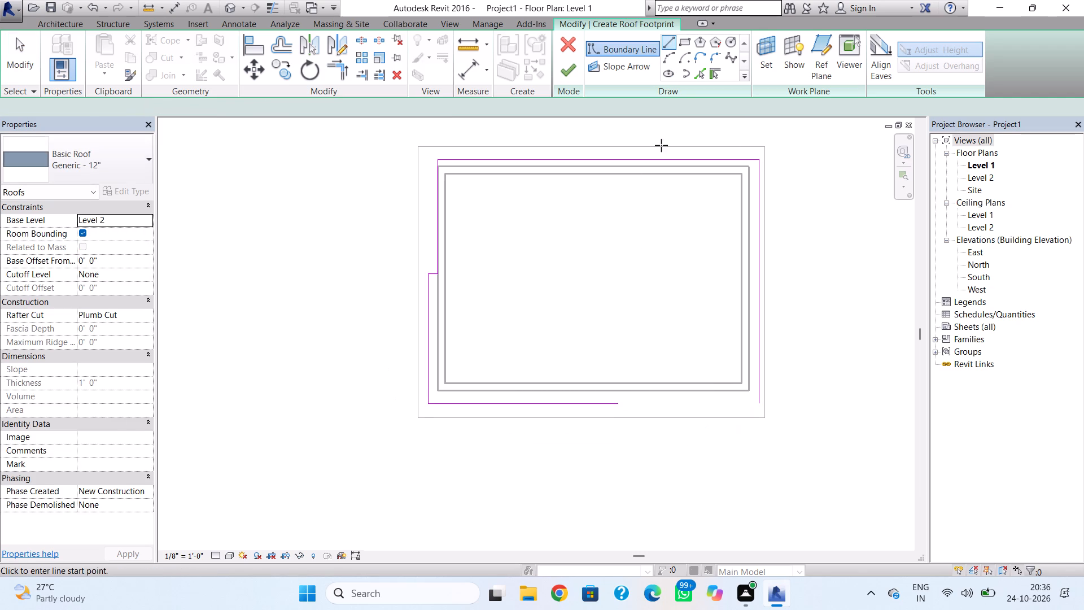
pyautogui.click(618, 402)
pyautogui.click(620, 393)
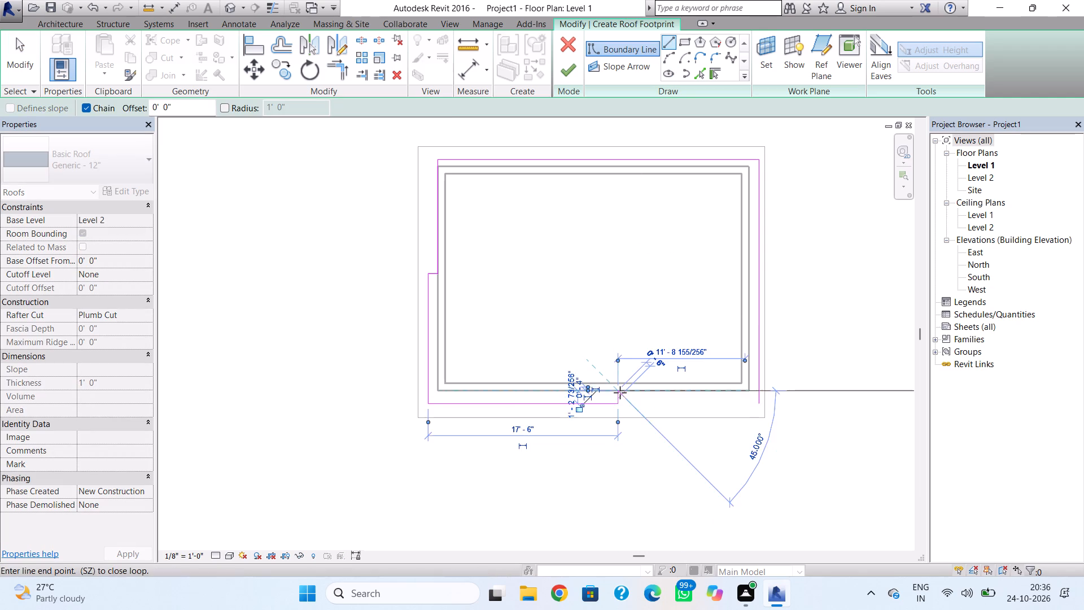
pyautogui.click(748, 395)
pyautogui.press('Escape')
pyautogui.press('Escape')
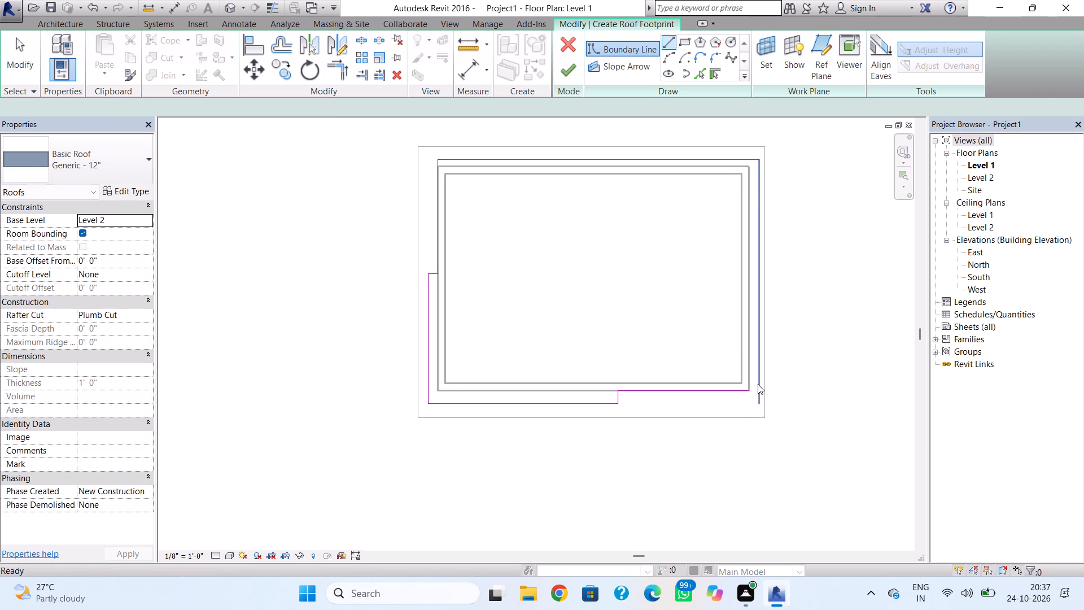
# Nudge the east roof boundary line 1' inward to the wall face, trim its south end to the jog, and finish the roof.
pyautogui.click(758, 384)
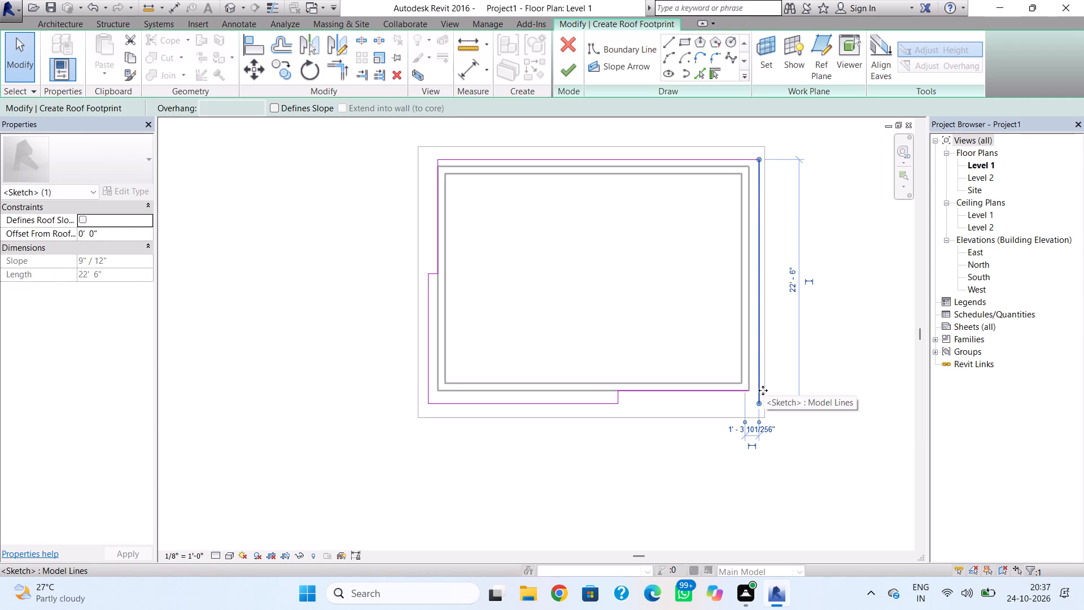
pyautogui.press('Left')
pyautogui.press('Left')
pyautogui.press('Left')
pyautogui.press('Left')
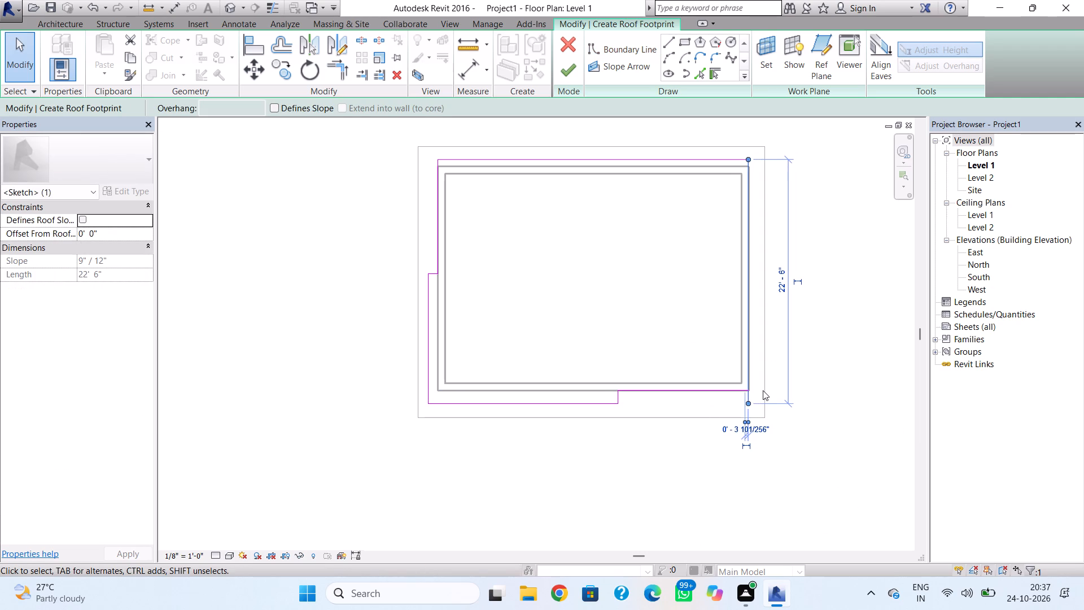
pyautogui.moveTo(750, 404); pyautogui.dragTo(751, 393)
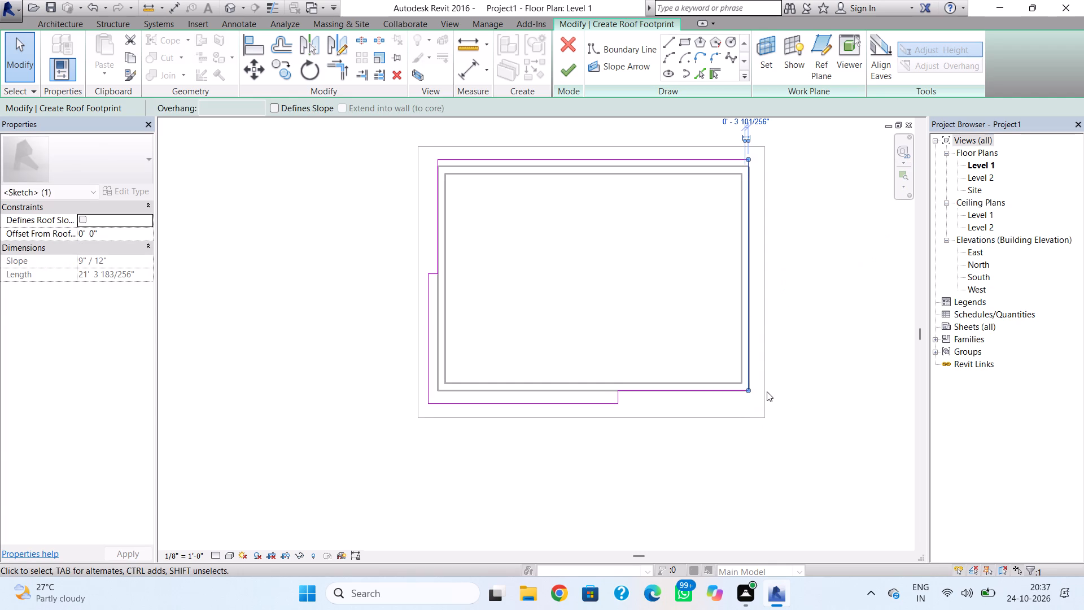
pyautogui.click(776, 389)
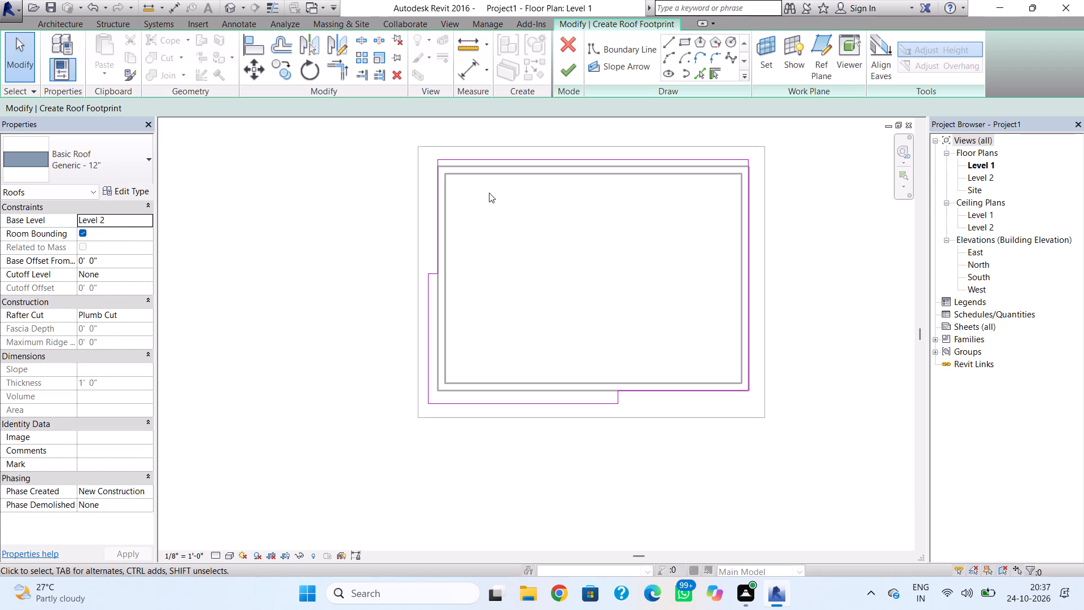
pyautogui.click(571, 75)
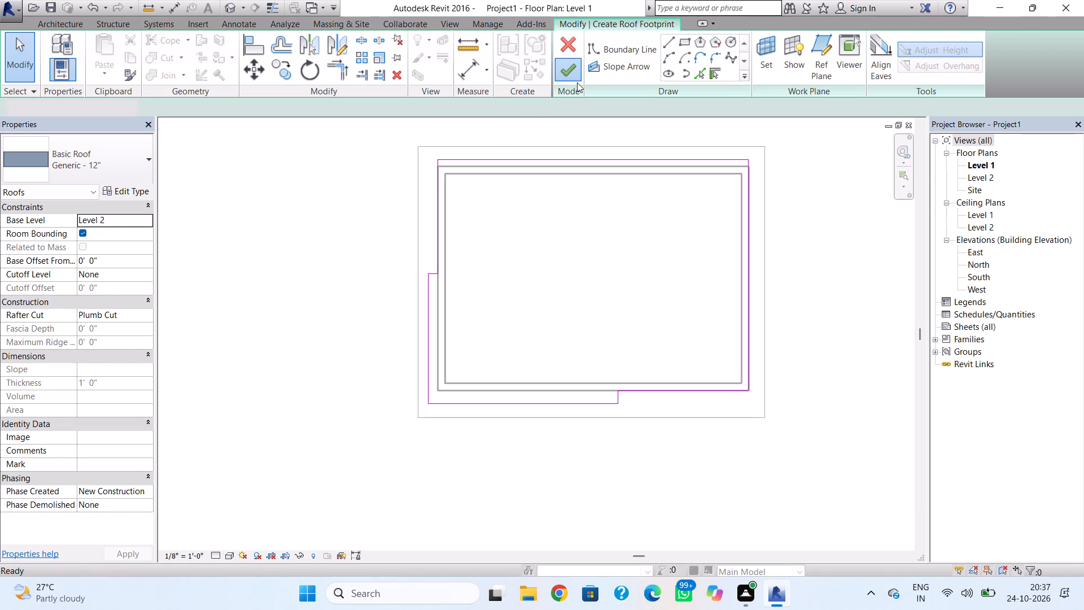
pyautogui.click(576, 300)
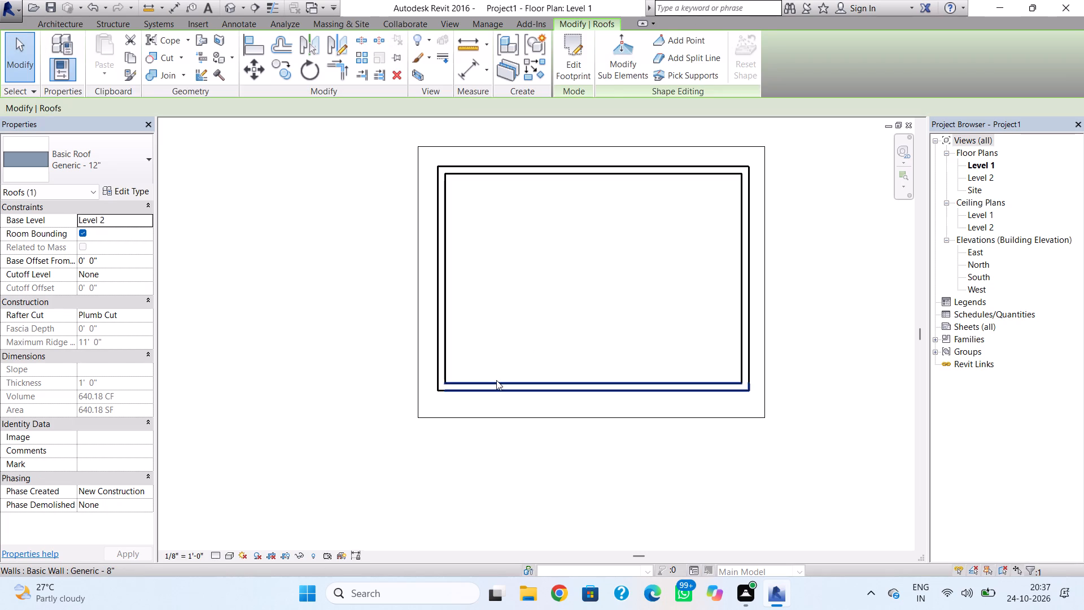
# Check the roof on the Level 2 plan, return to Level 1, and shorten the west wall to 11' from its south end.
pyautogui.click(496, 380)
pyautogui.doubleClick(980, 175)
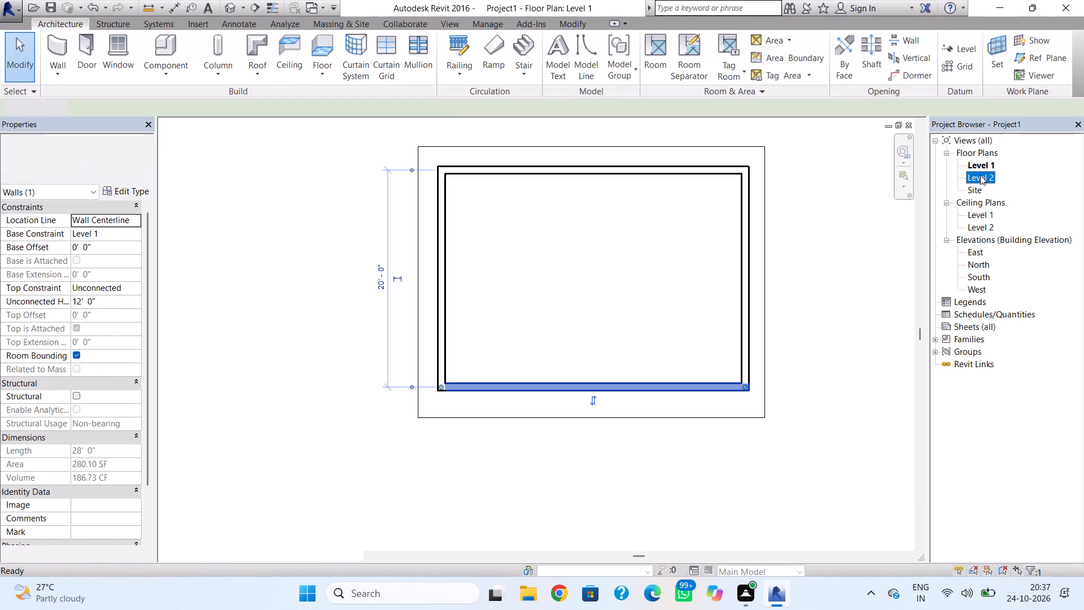
pyautogui.click(444, 316)
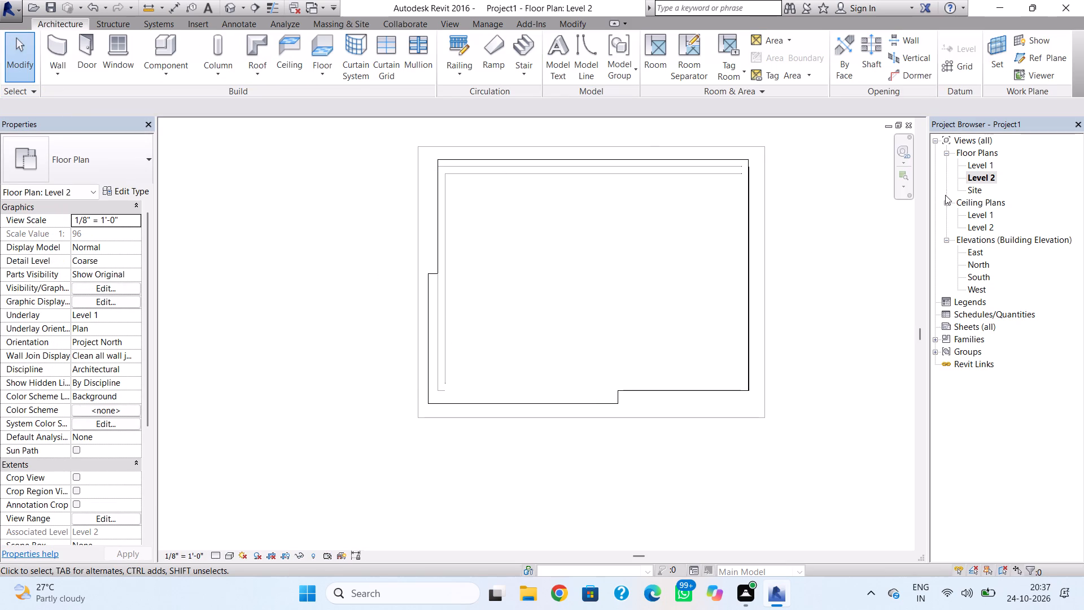
pyautogui.click(974, 168)
pyautogui.click(974, 168)
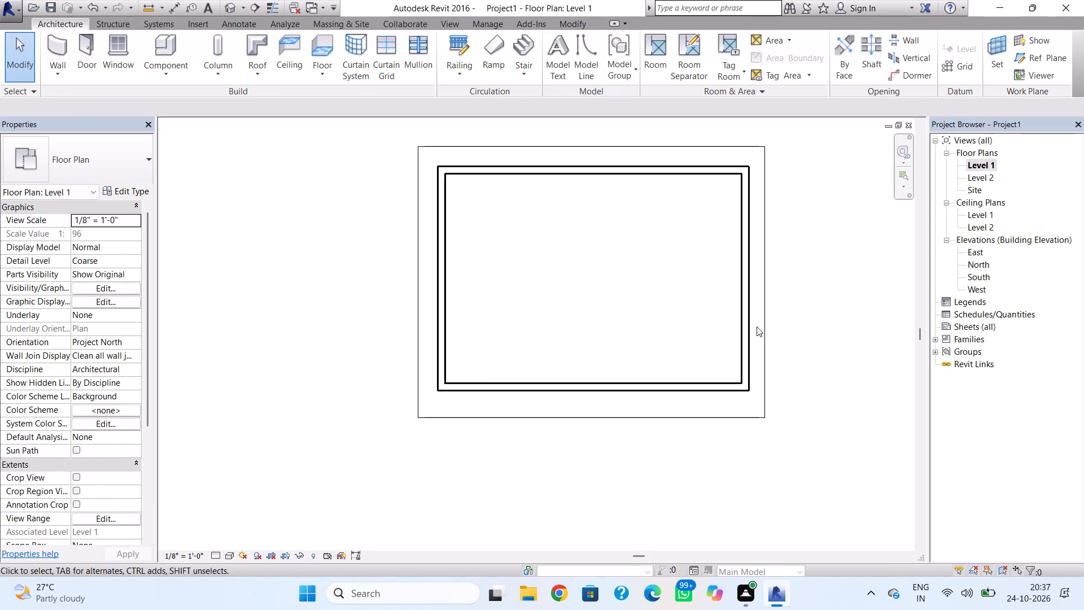
pyautogui.click(443, 356)
pyautogui.moveTo(440, 387); pyautogui.dragTo(446, 290)
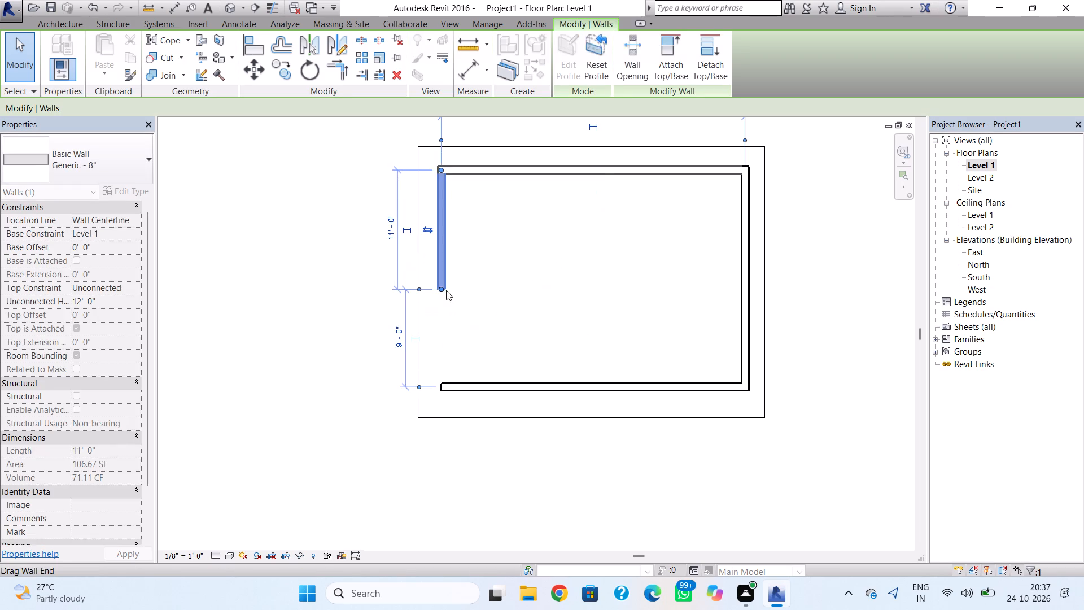
# Shorten the south wall to about 13' by pulling its west end eastward, opening the southwest corner.
pyautogui.moveTo(443, 391); pyautogui.dragTo(456, 390)
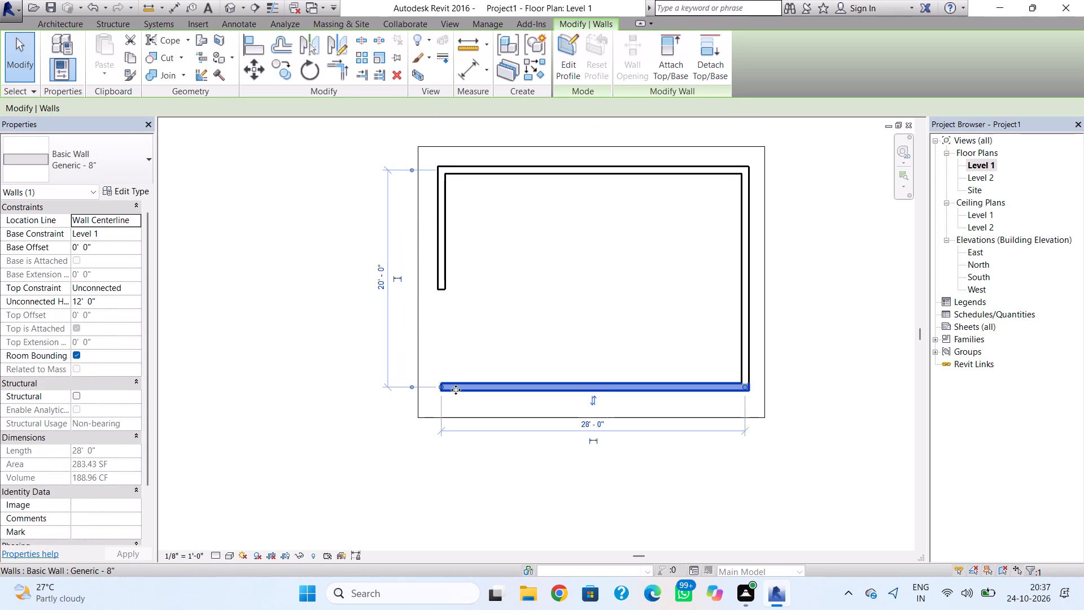
pyautogui.moveTo(456, 390); pyautogui.dragTo(596, 389)
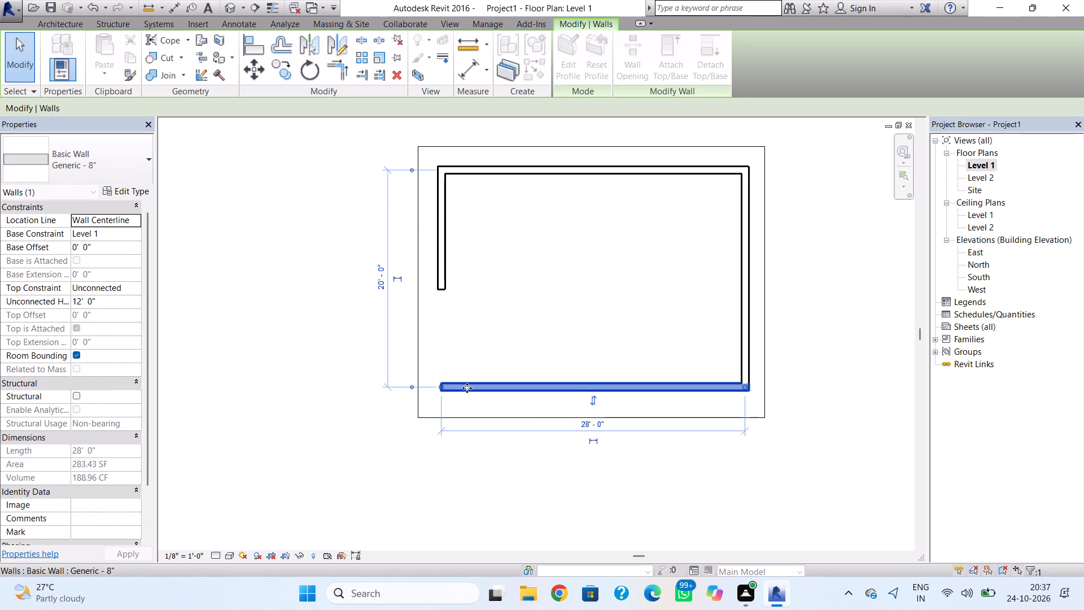
pyautogui.moveTo(442, 387); pyautogui.dragTo(596, 381)
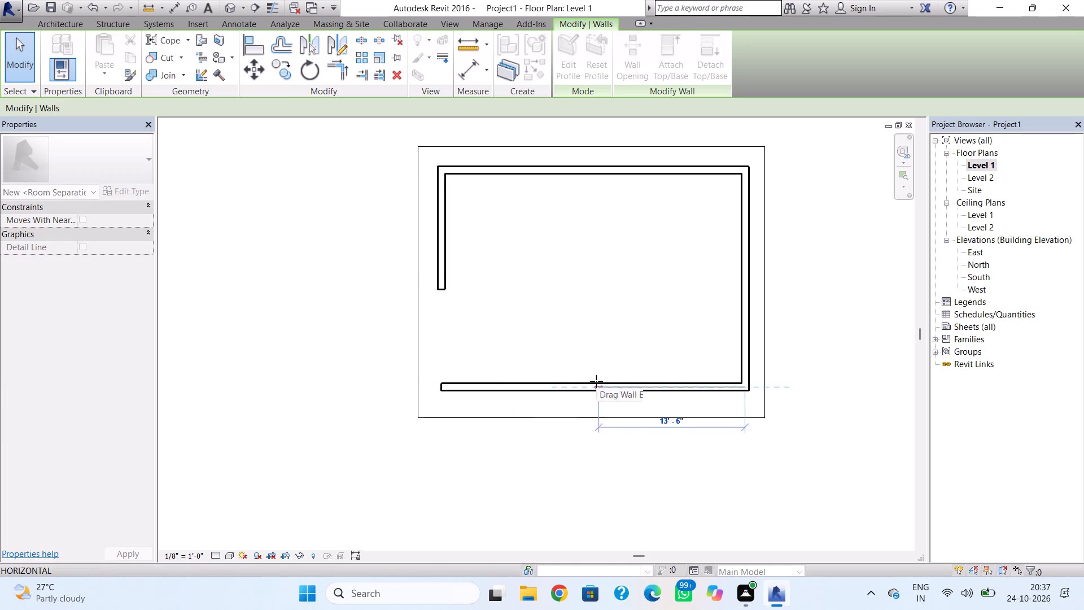
pyautogui.moveTo(596, 381); pyautogui.dragTo(602, 381)
pyautogui.click(617, 323)
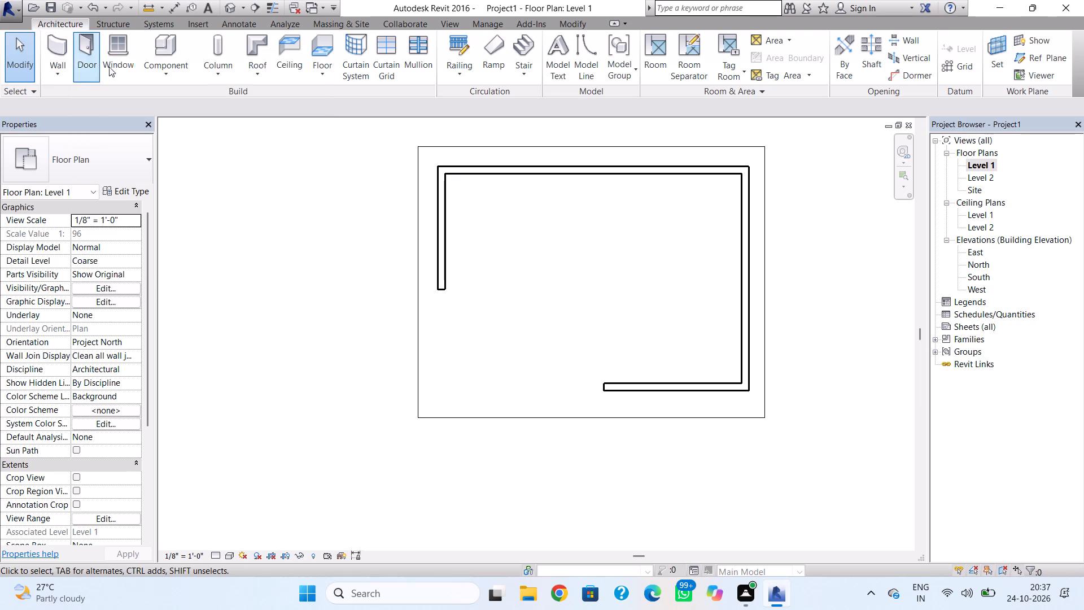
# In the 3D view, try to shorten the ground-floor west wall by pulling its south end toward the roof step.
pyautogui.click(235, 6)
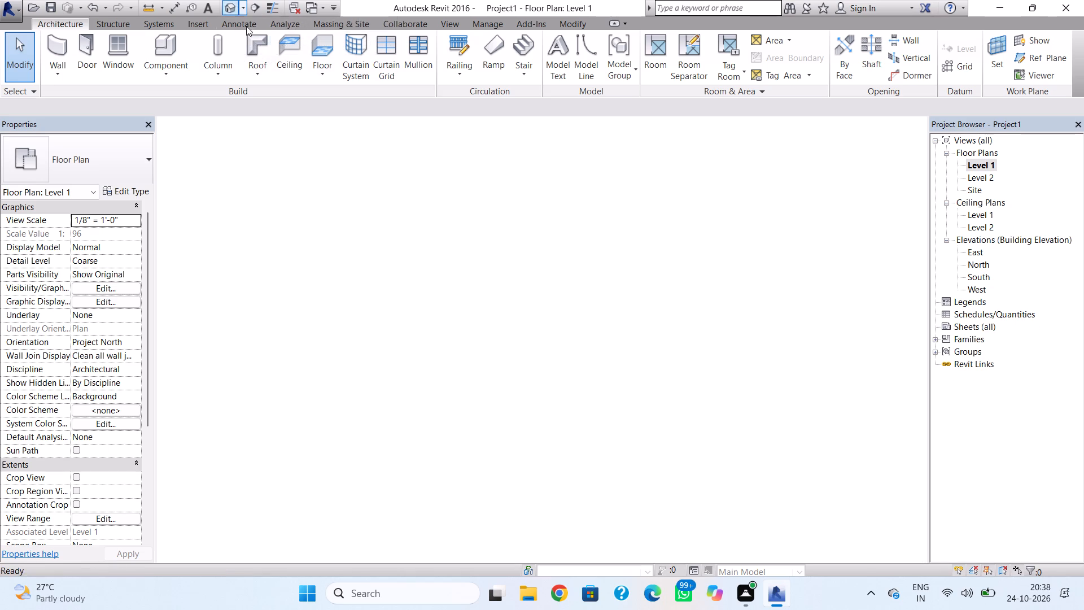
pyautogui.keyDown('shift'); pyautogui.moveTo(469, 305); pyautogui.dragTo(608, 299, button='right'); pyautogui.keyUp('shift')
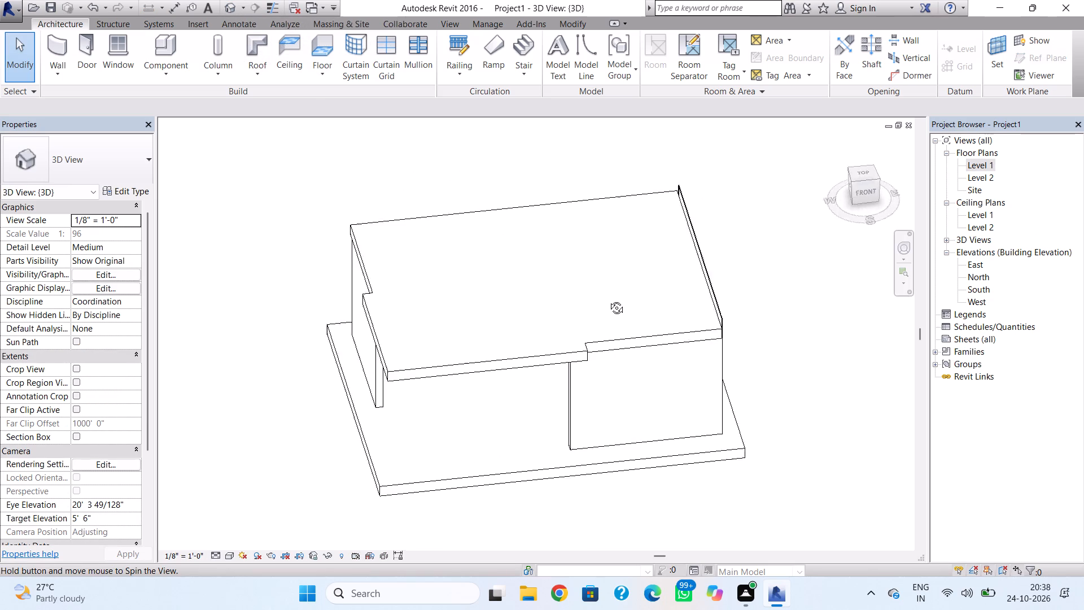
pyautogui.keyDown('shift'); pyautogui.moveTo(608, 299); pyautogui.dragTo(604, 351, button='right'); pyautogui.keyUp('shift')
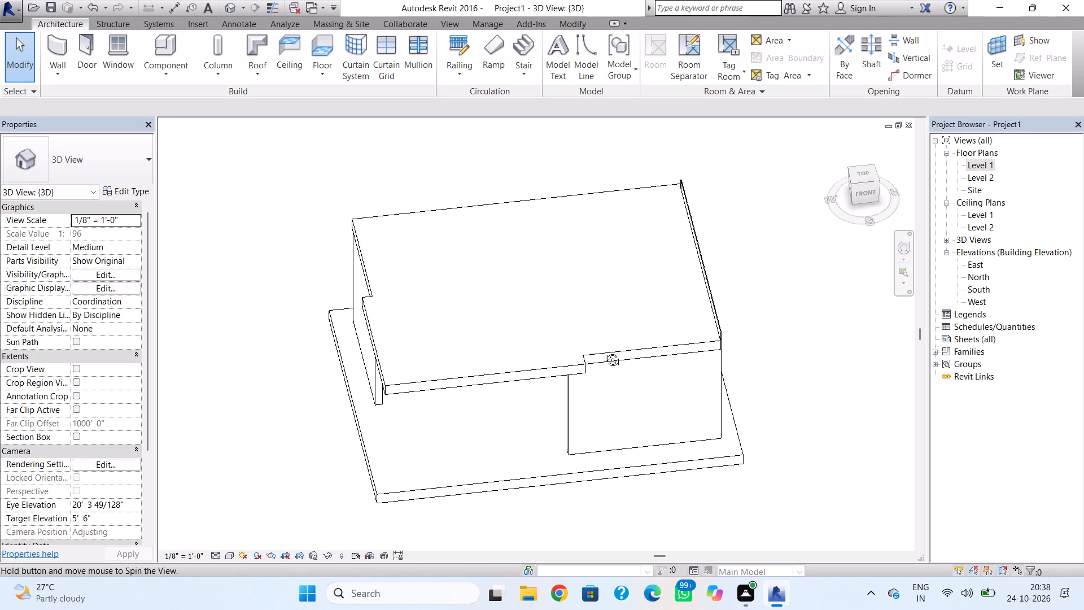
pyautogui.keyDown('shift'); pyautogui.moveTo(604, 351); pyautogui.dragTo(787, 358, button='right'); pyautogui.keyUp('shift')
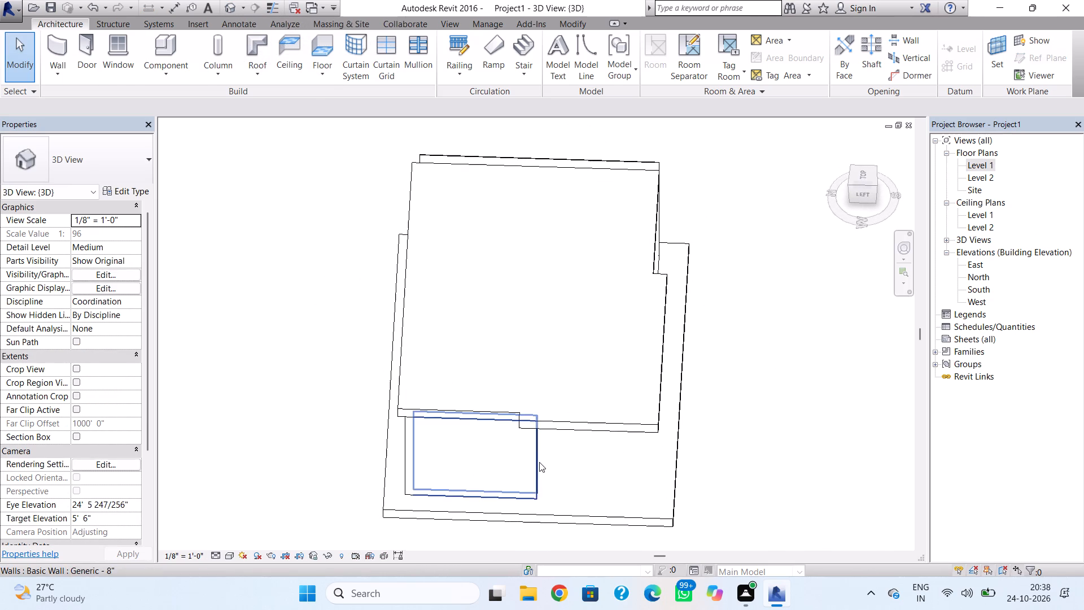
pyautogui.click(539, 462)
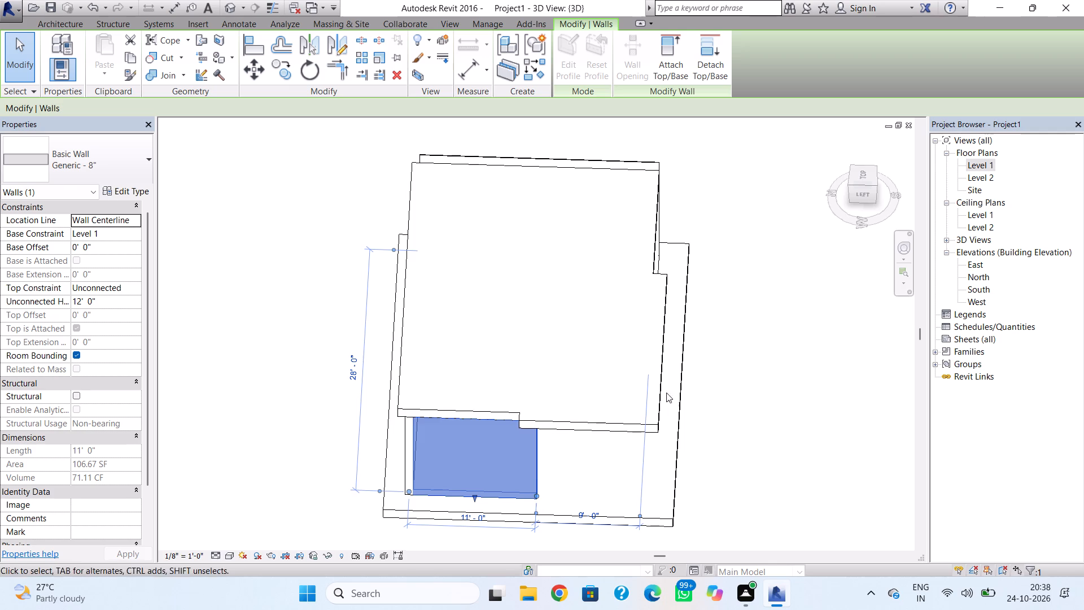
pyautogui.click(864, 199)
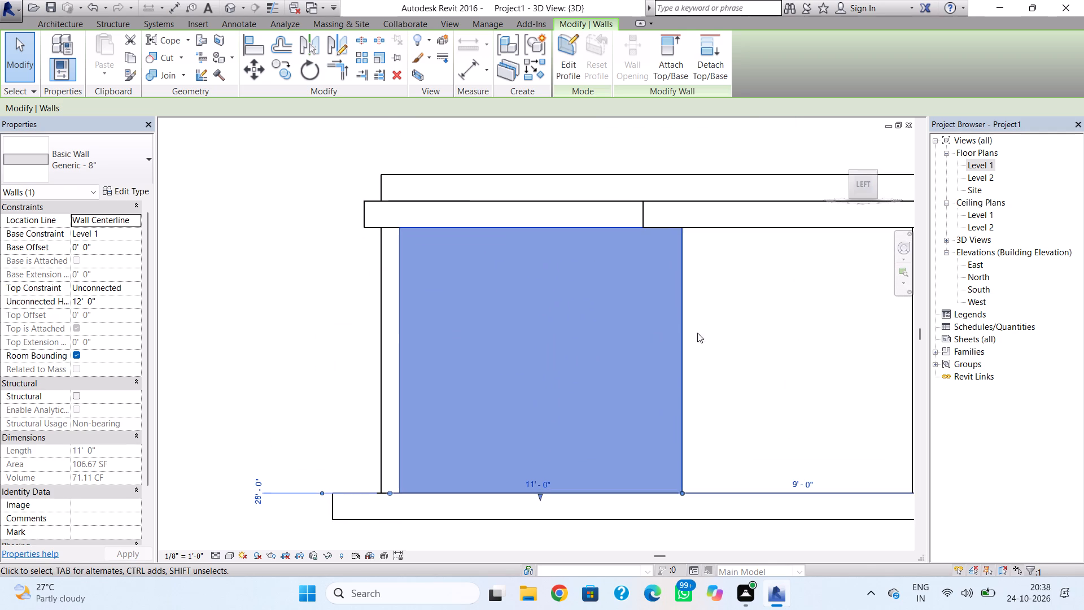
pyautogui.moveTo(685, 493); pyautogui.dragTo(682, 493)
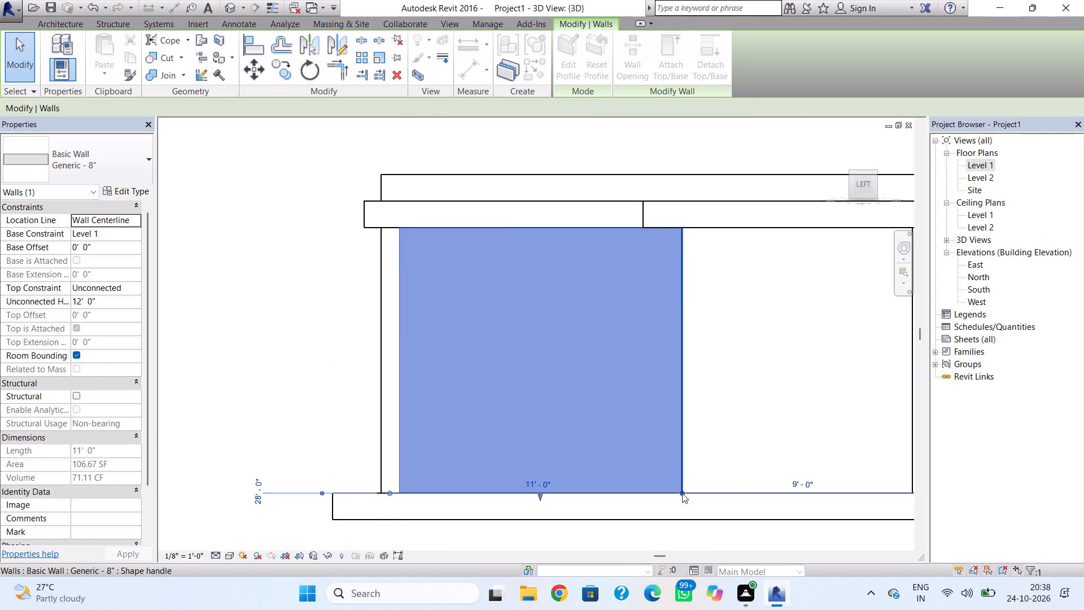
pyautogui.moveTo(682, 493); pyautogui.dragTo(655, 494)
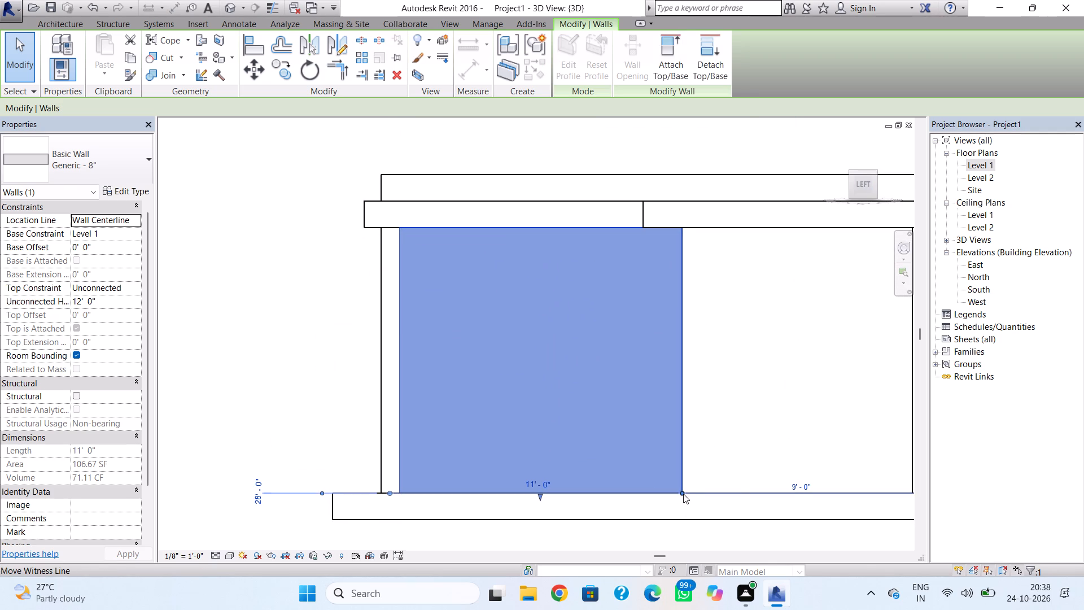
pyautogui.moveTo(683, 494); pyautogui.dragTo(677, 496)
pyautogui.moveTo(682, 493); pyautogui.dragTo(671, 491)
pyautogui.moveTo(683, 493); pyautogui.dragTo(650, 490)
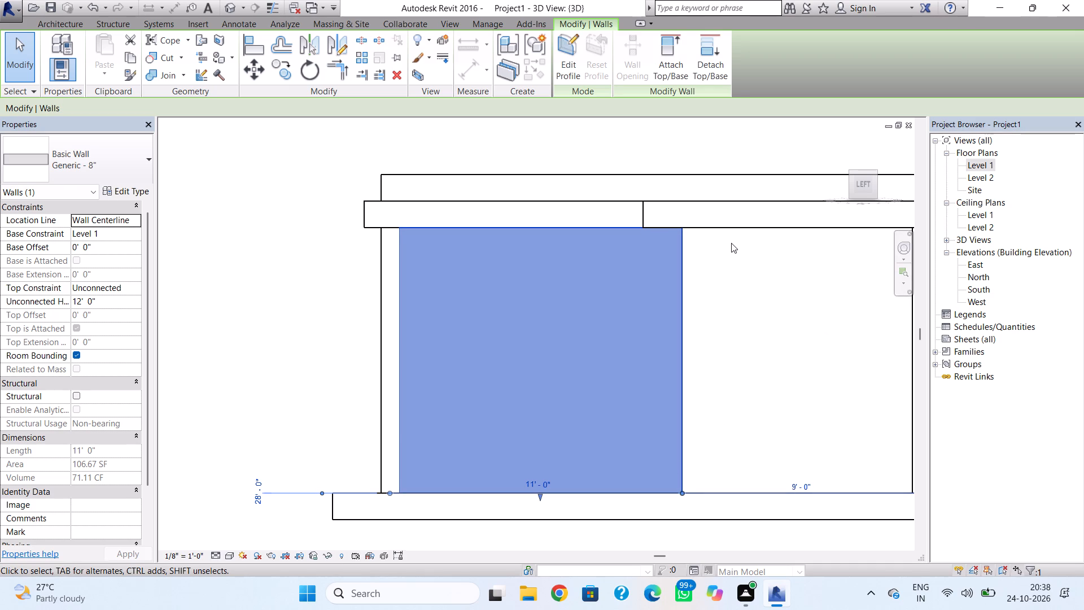
# On the Level 1 plan, shorten the west wall to 9' 6" by pulling its south end northward.
pyautogui.keyDown('shift'); pyautogui.moveTo(697, 239); pyautogui.dragTo(509, 412, button='right'); pyautogui.keyUp('shift')
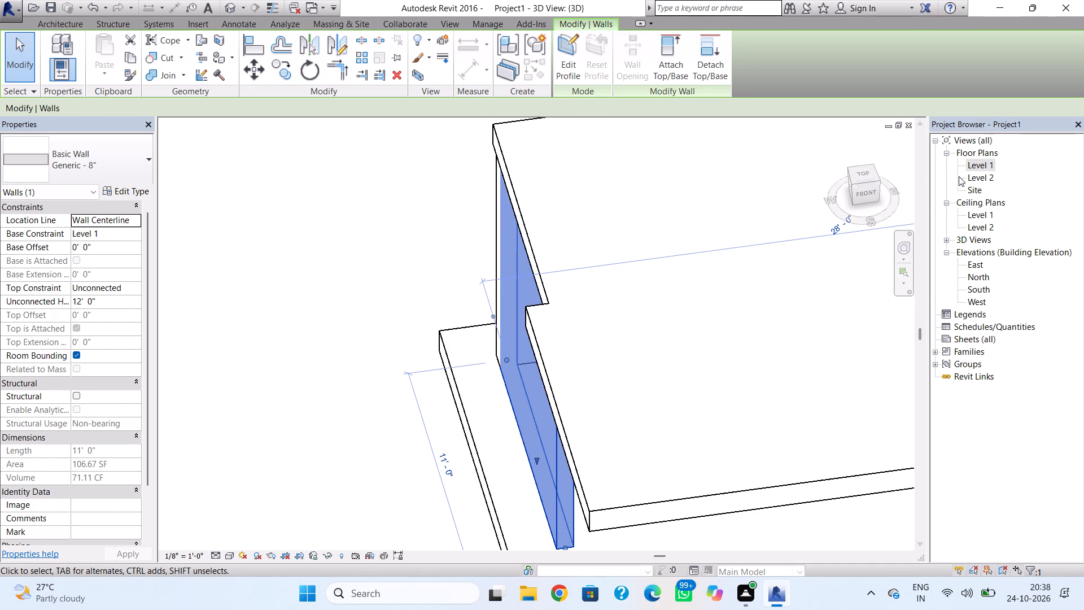
pyautogui.doubleClick(973, 167)
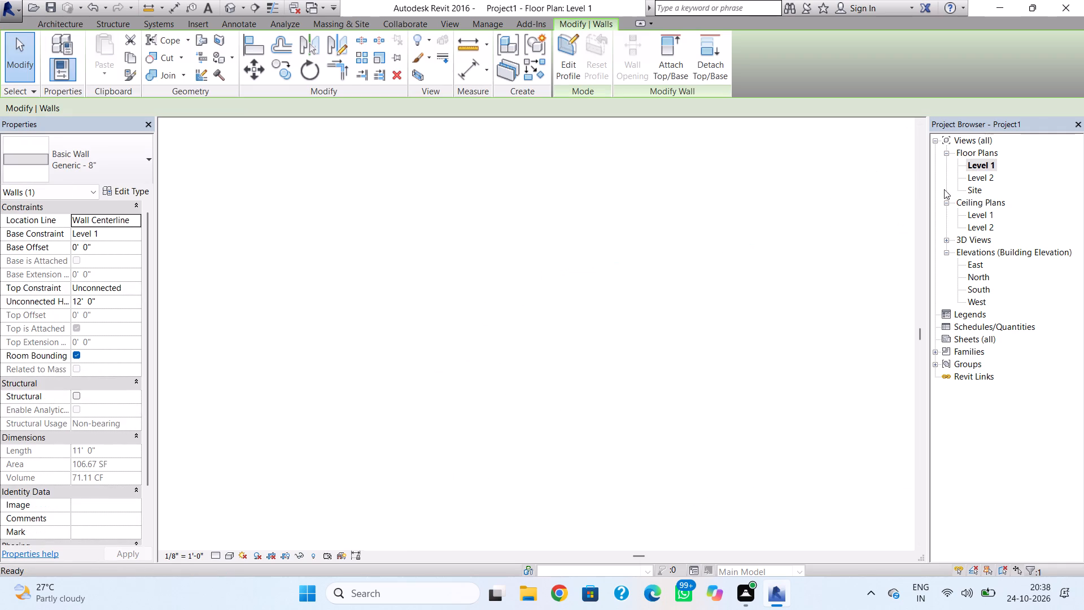
pyautogui.scroll(3, 430, 275)
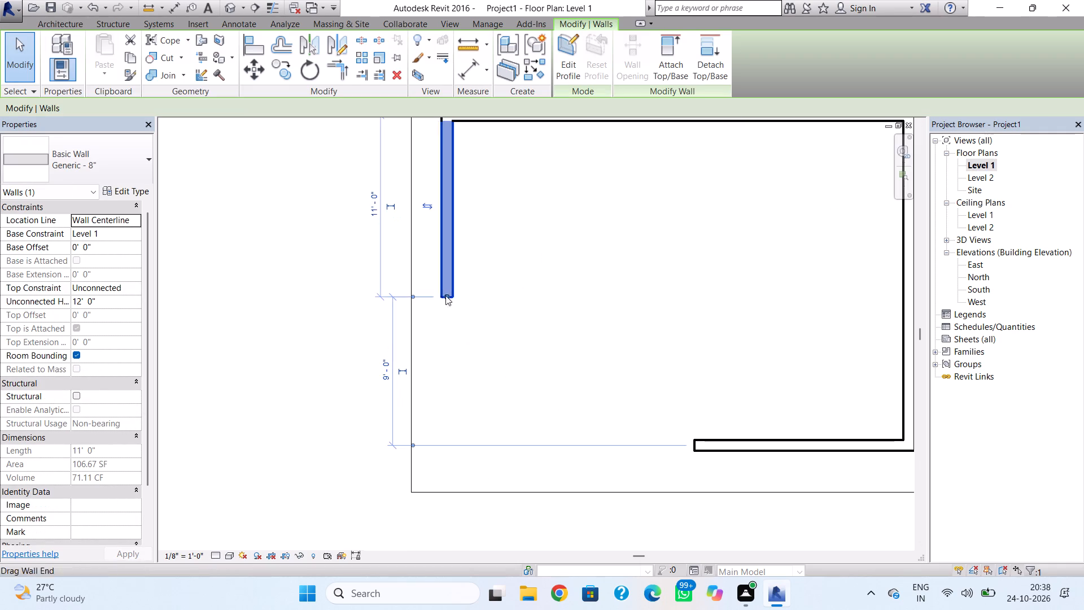
pyautogui.moveTo(446, 296); pyautogui.dragTo(450, 280)
pyautogui.click(489, 302)
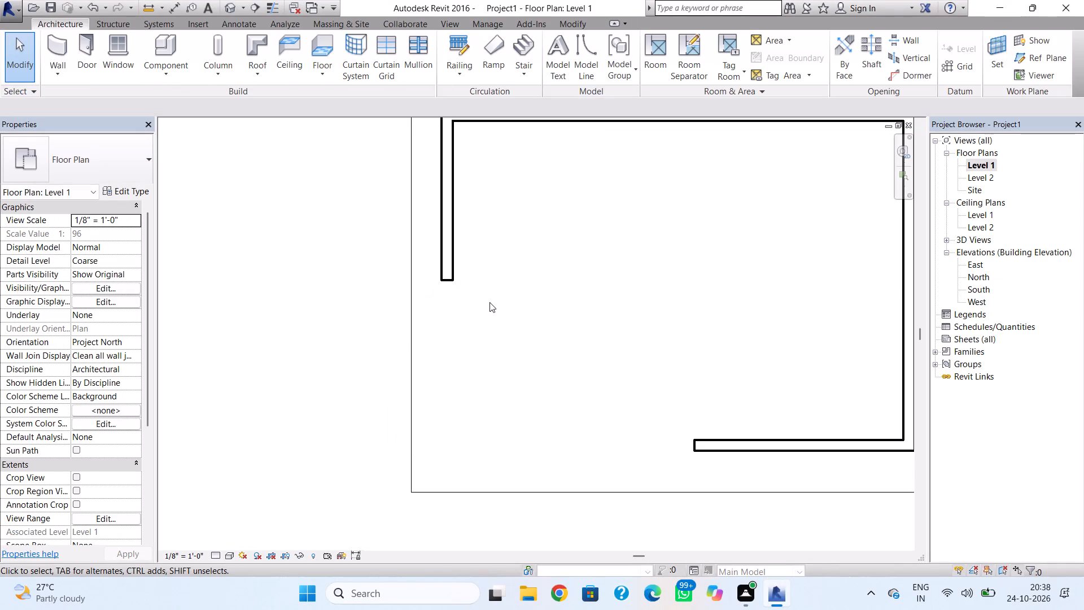
pyautogui.click(448, 281)
pyautogui.moveTo(448, 281); pyautogui.dragTo(451, 269)
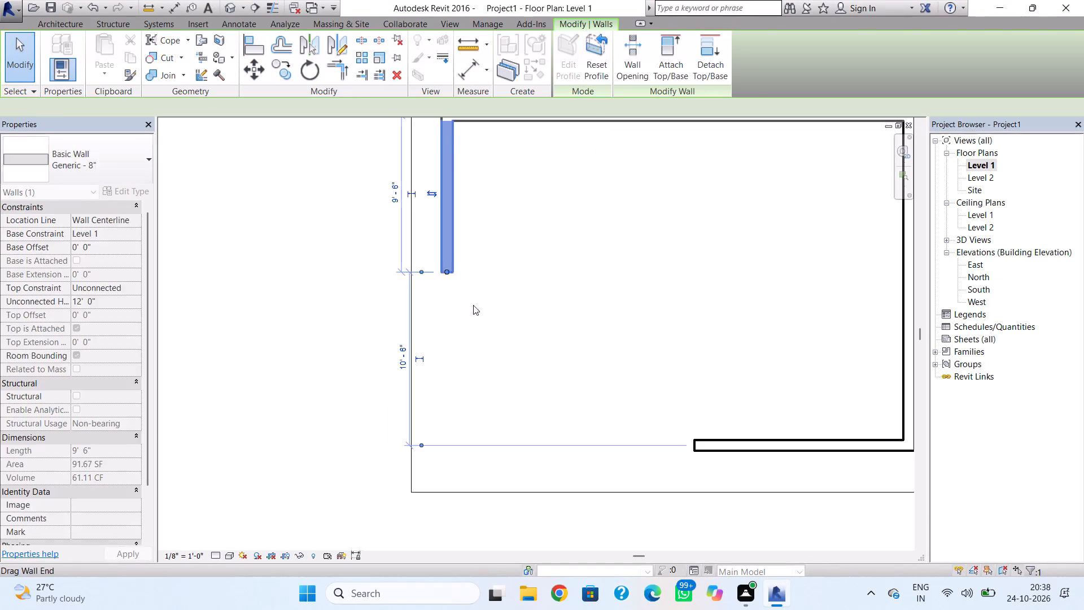
pyautogui.click(500, 343)
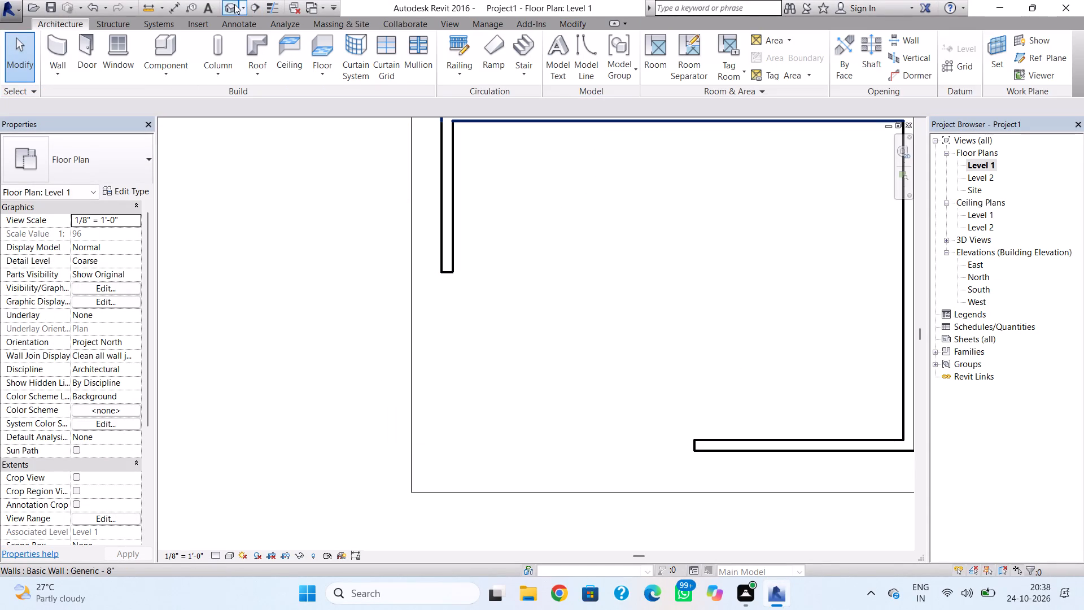
# Check the open corner in 3D, and shorten the south wall to 12' 6" from its west end on the Level 1 plan.
pyautogui.click(231, 5)
pyautogui.keyDown('shift'); pyautogui.moveTo(614, 320); pyautogui.dragTo(683, 305, button='right'); pyautogui.keyUp('shift')
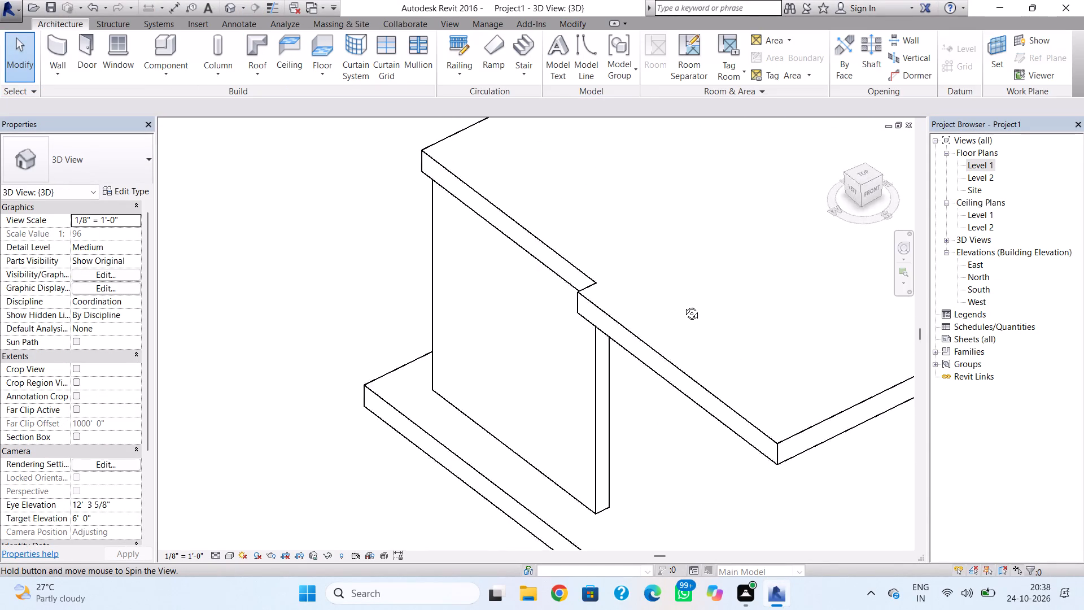
pyautogui.keyDown('shift'); pyautogui.moveTo(683, 305); pyautogui.dragTo(553, 276, button='right'); pyautogui.keyUp('shift')
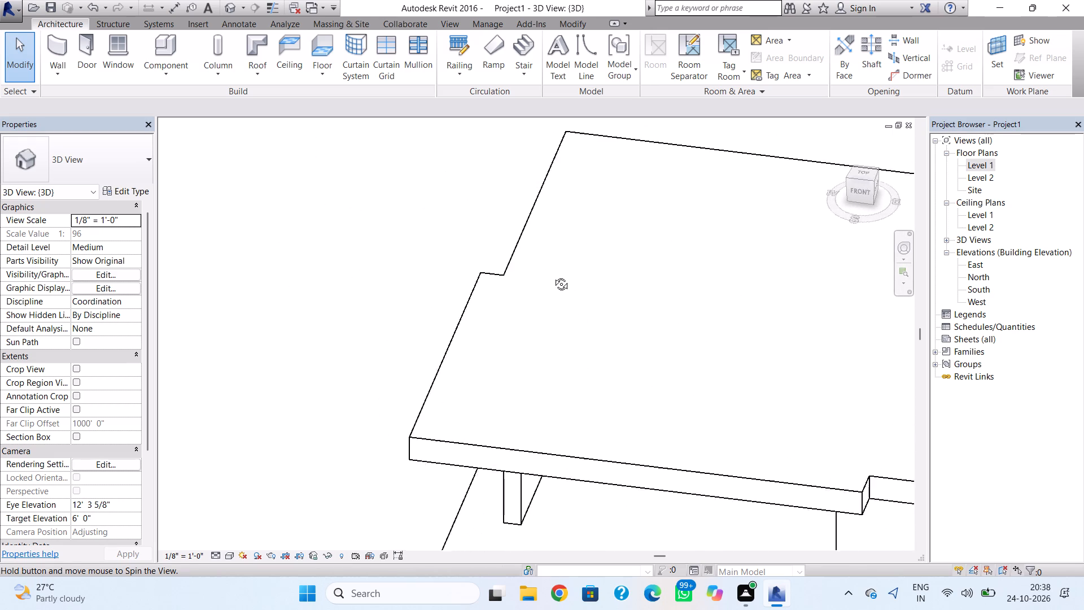
pyautogui.keyDown('shift'); pyautogui.moveTo(553, 276); pyautogui.dragTo(552, 271, button='right'); pyautogui.keyUp('shift')
pyautogui.scroll(-2, 573, 267)
pyautogui.moveTo(576, 265); pyautogui.dragTo(578, 242, button='middle')
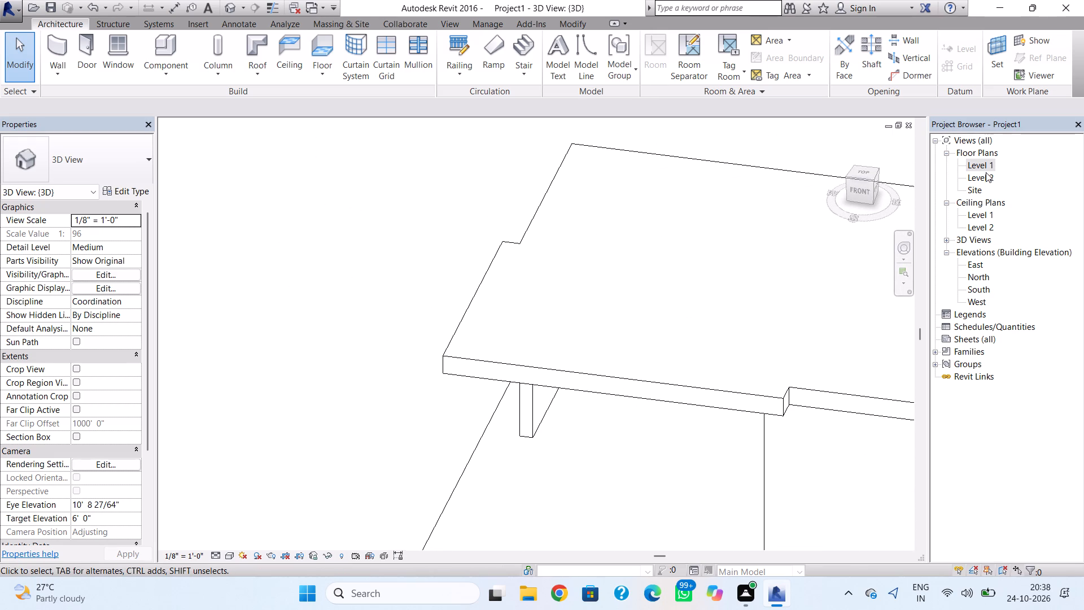
pyautogui.doubleClick(986, 169)
pyautogui.moveTo(807, 340); pyautogui.dragTo(749, 301, button='middle')
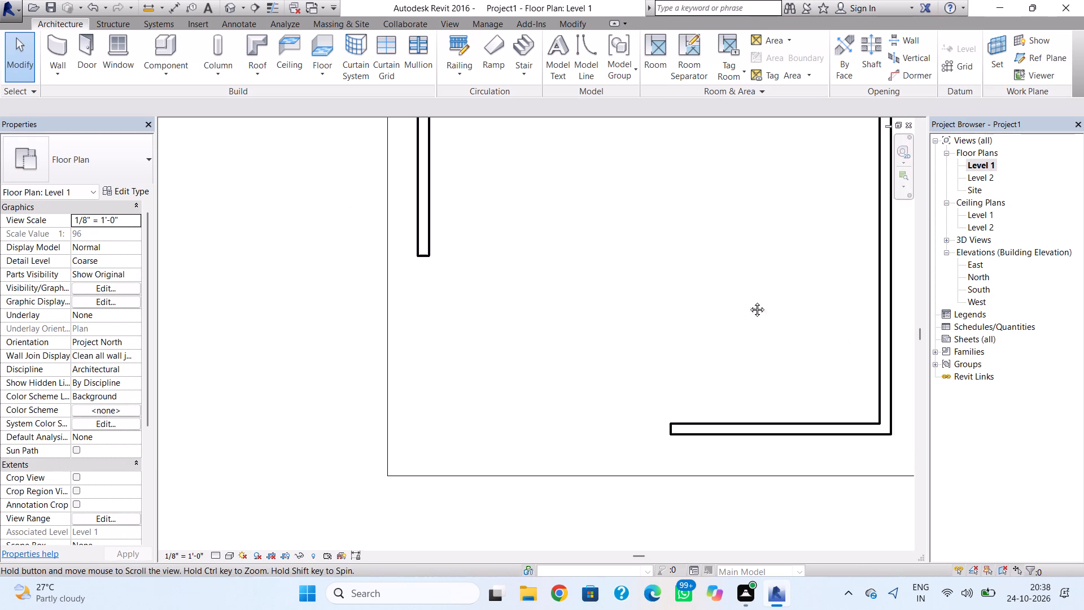
pyautogui.moveTo(749, 301); pyautogui.dragTo(722, 287, button='middle')
pyautogui.click(605, 398)
pyautogui.scroll(3, 610, 395)
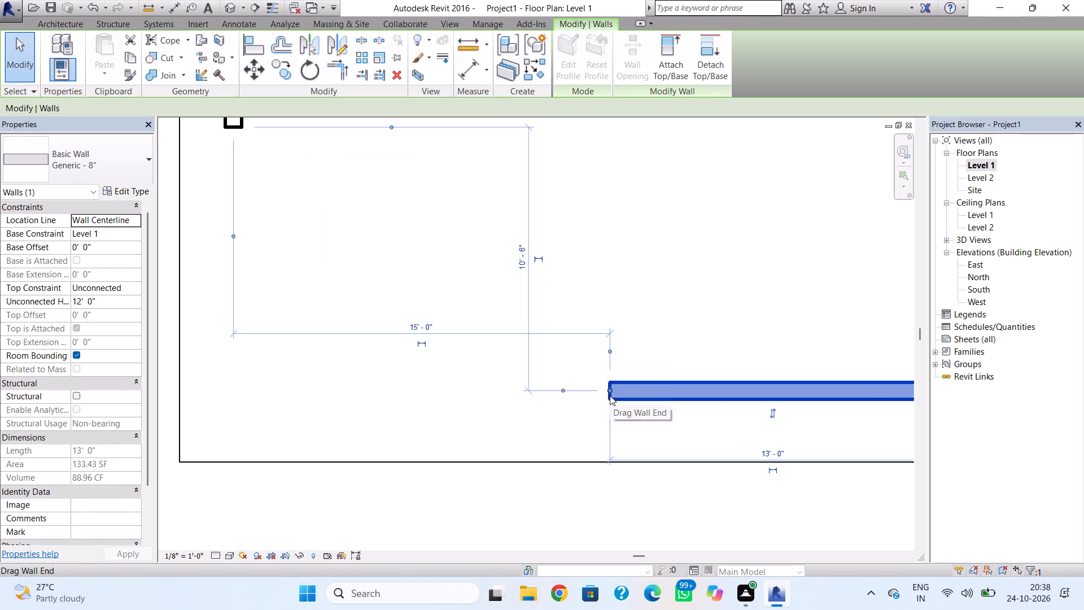
pyautogui.moveTo(608, 391); pyautogui.dragTo(620, 386)
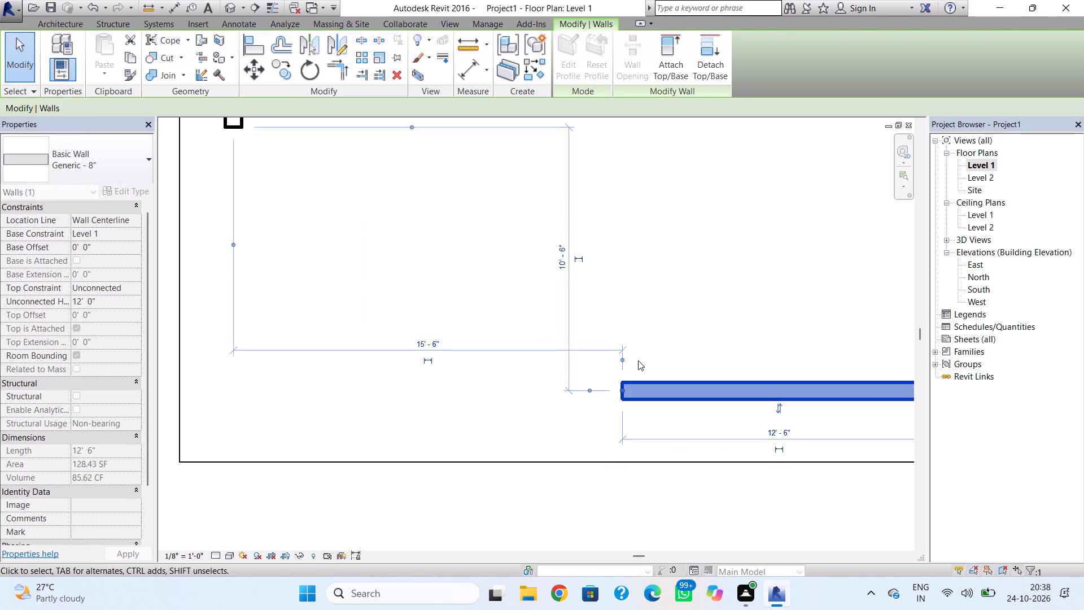
pyautogui.click(638, 360)
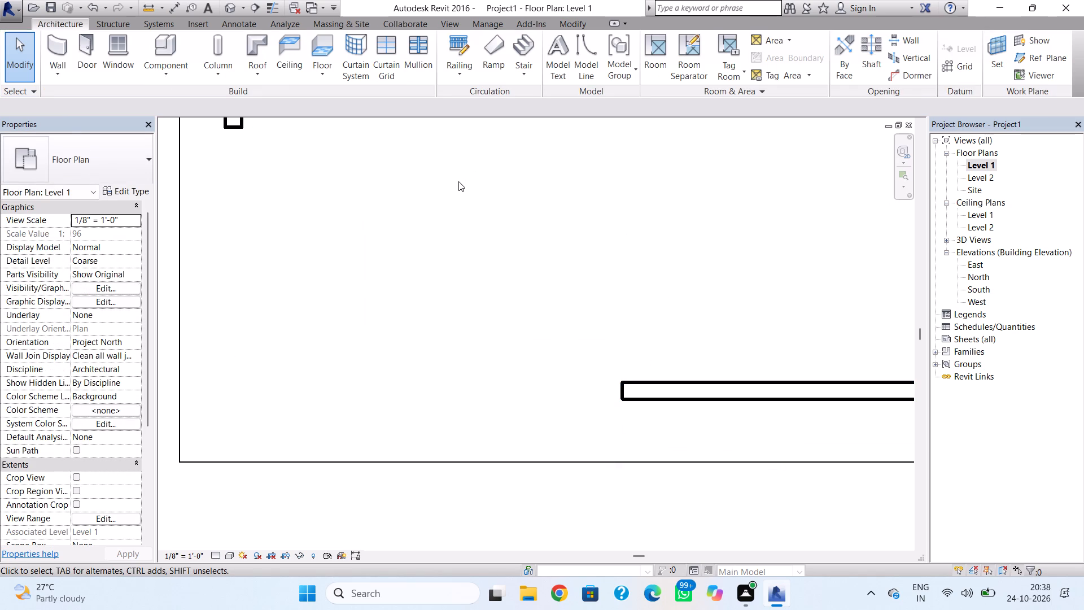
# From the 3D view, copy the ground-floor west wall and paste it aligned to Level 2.
pyautogui.click(225, 8)
pyautogui.keyDown('shift'); pyautogui.moveTo(479, 252); pyautogui.dragTo(589, 251, button='right'); pyautogui.keyUp('shift')
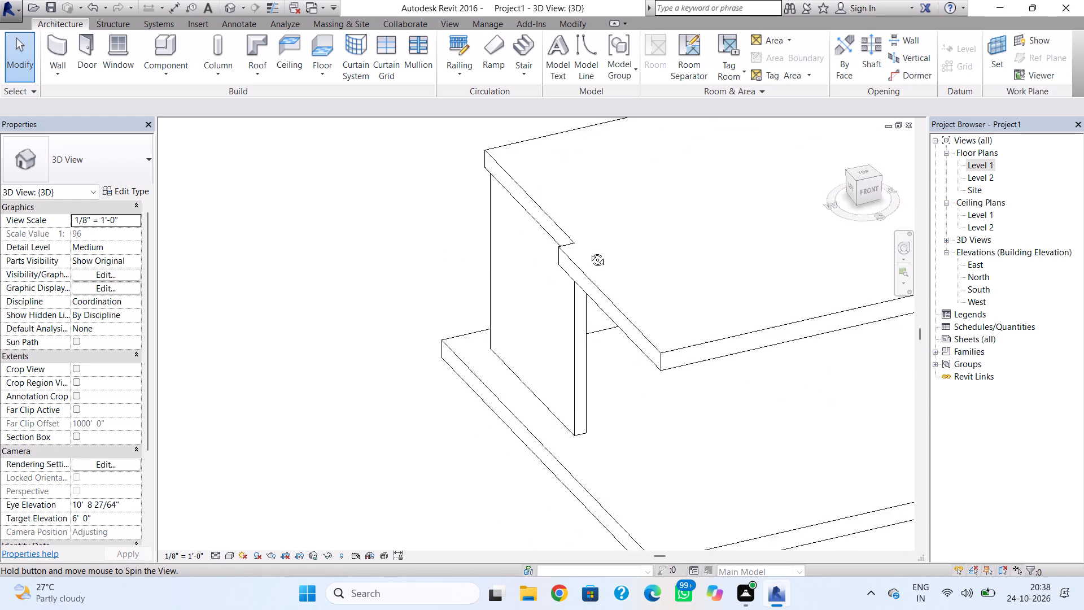
pyautogui.keyDown('shift'); pyautogui.moveTo(589, 251); pyautogui.dragTo(735, 262, button='right'); pyautogui.keyUp('shift')
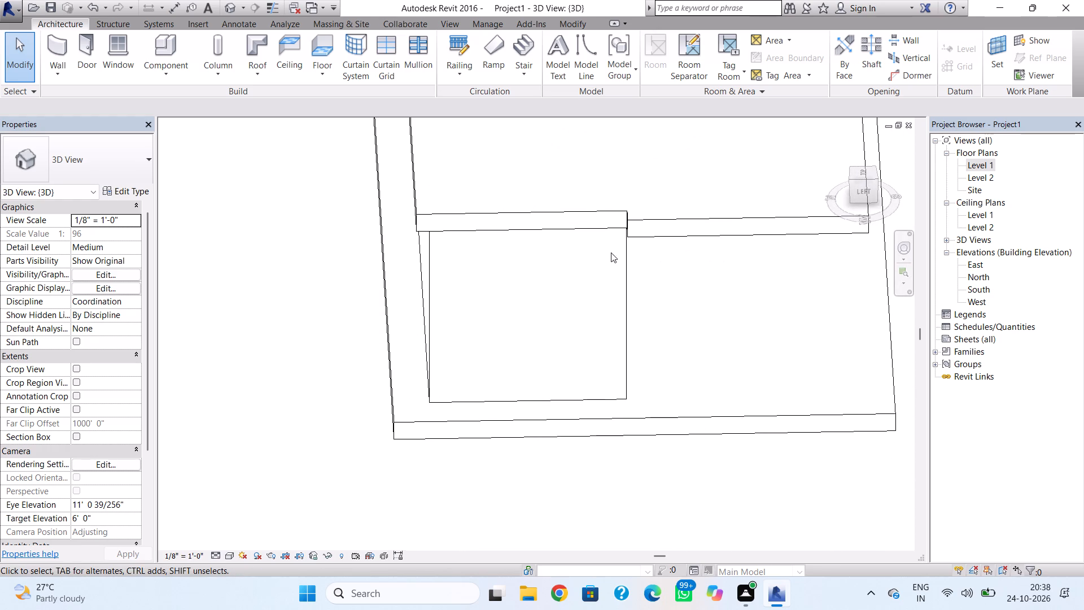
pyautogui.click(627, 251)
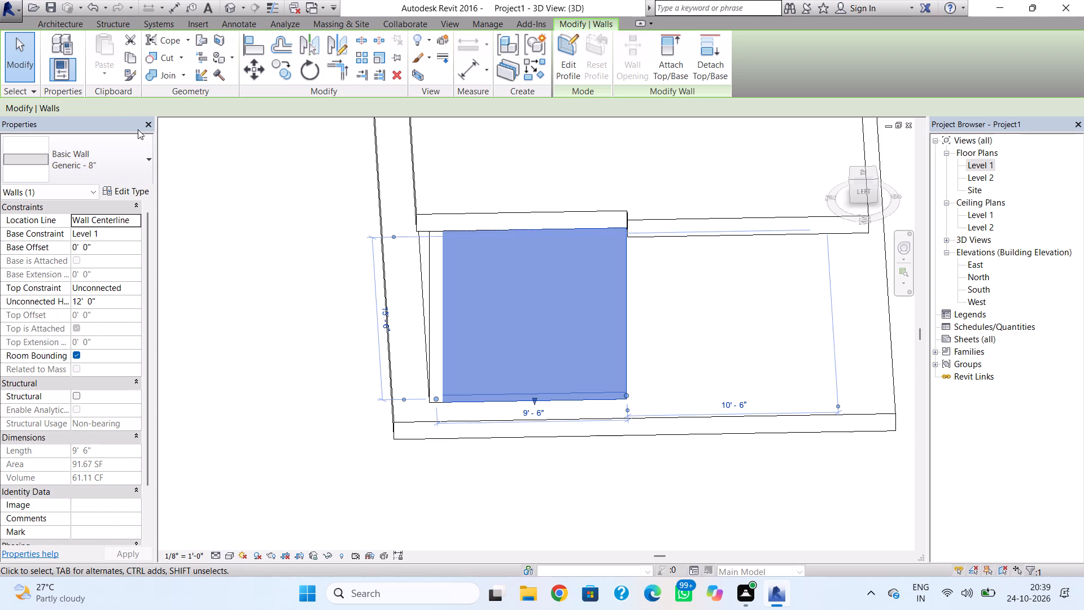
pyautogui.click(127, 59)
pyautogui.click(111, 66)
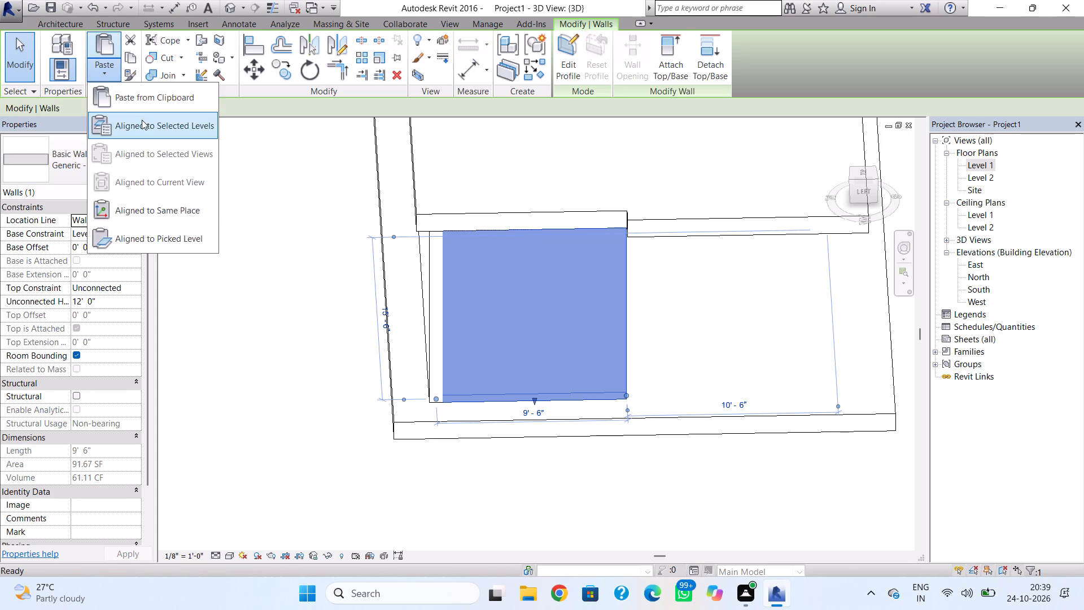
pyautogui.click(142, 120)
pyautogui.click(483, 211)
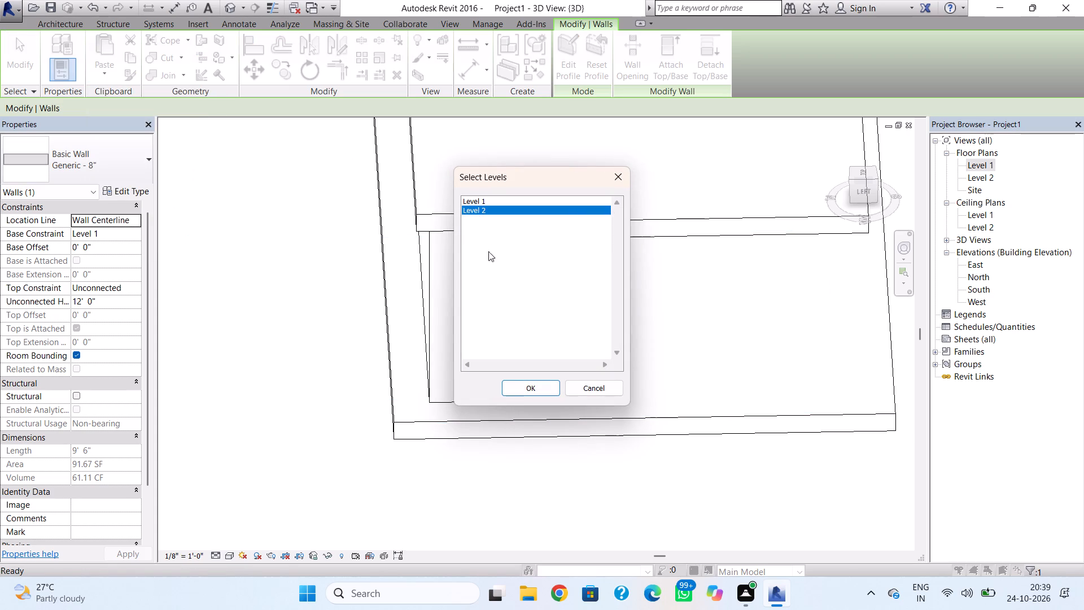
pyautogui.click(511, 381)
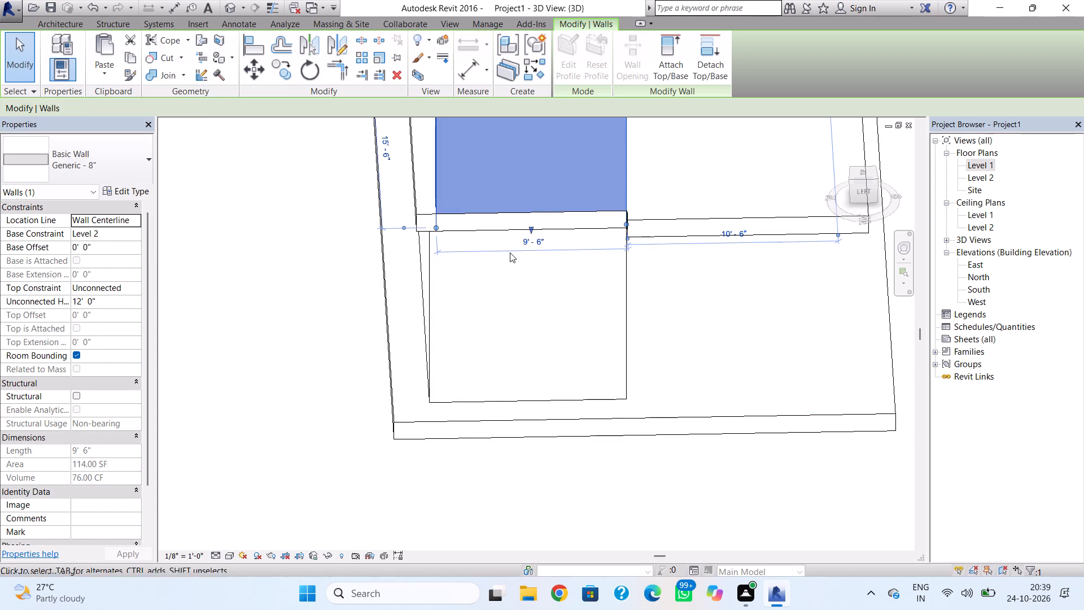
# Copy the 28' long ground-floor north wall and paste it aligned to Level 2.
pyautogui.scroll(-1, 508, 254)
pyautogui.moveTo(508, 254); pyautogui.dragTo(493, 355, button='middle')
pyautogui.keyDown('shift'); pyautogui.moveTo(452, 325); pyautogui.dragTo(614, 310, button='right'); pyautogui.keyUp('shift')
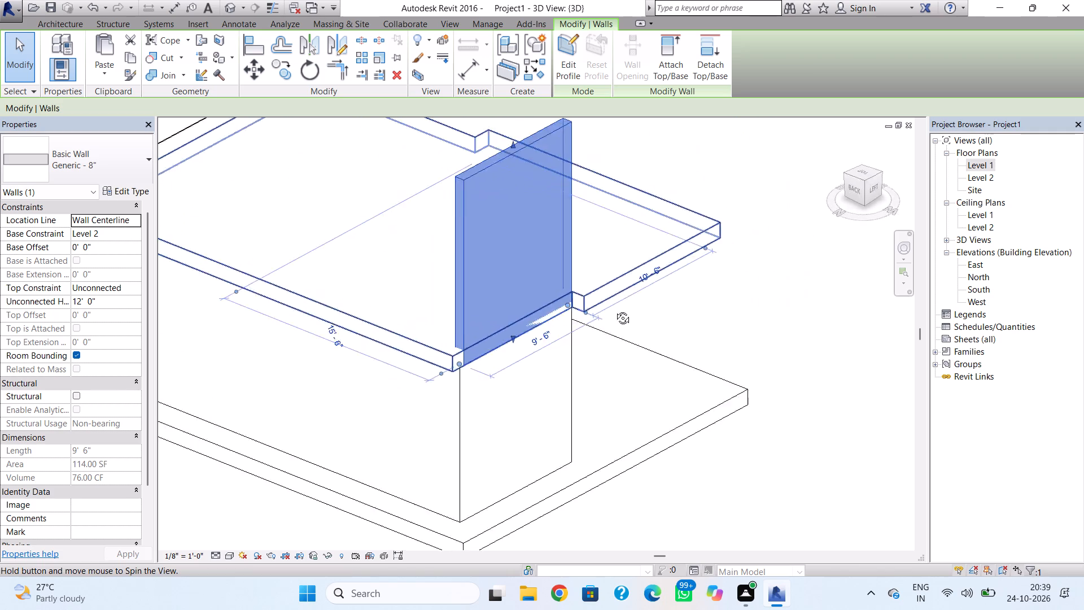
pyautogui.keyDown('shift'); pyautogui.moveTo(614, 310); pyautogui.dragTo(659, 307, button='right'); pyautogui.keyUp('shift')
pyautogui.click(516, 438)
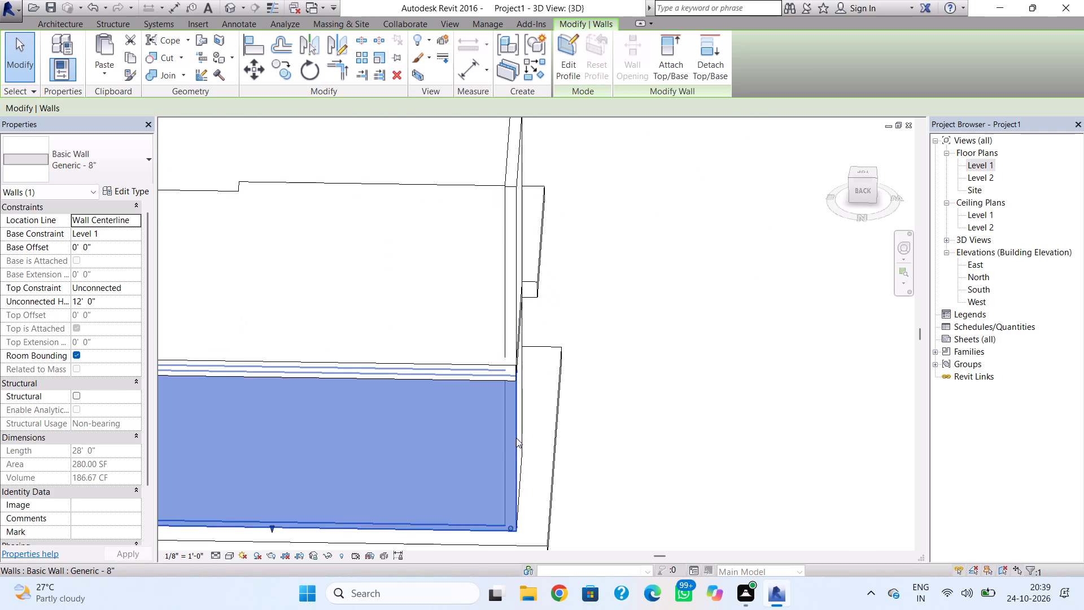
pyautogui.scroll(-1, 265, 346)
pyautogui.moveTo(265, 346); pyautogui.dragTo(445, 291, button='middle')
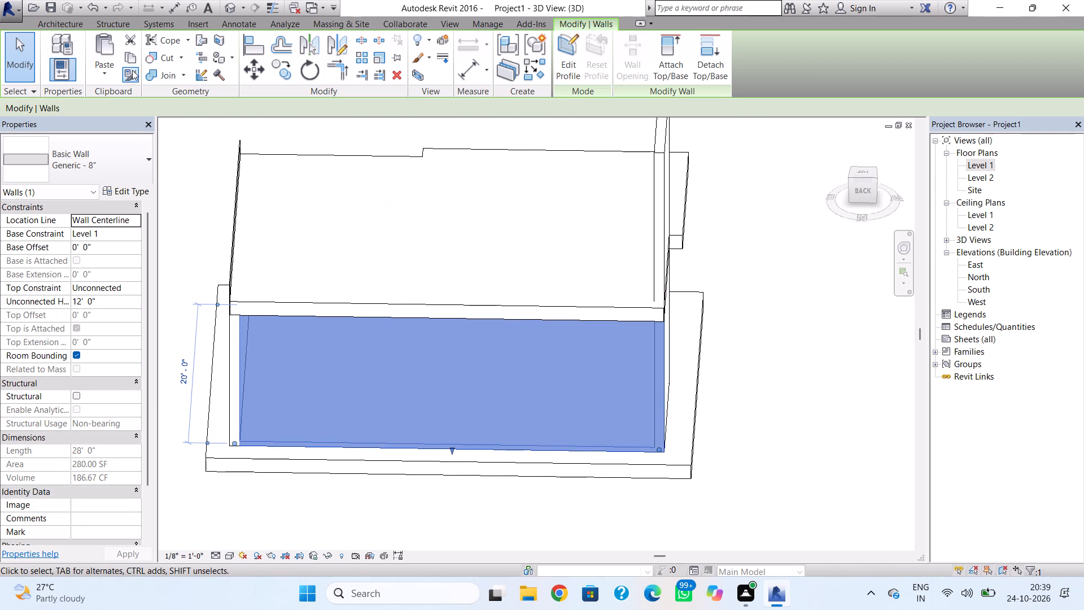
pyautogui.click(132, 59)
pyautogui.click(103, 65)
pyautogui.click(117, 133)
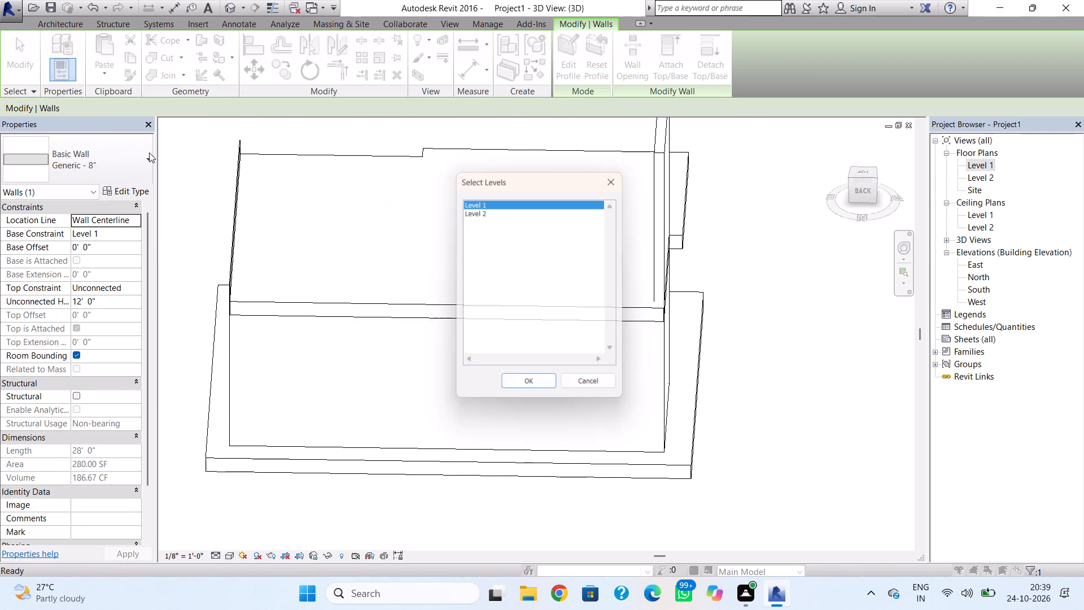
pyautogui.click(479, 210)
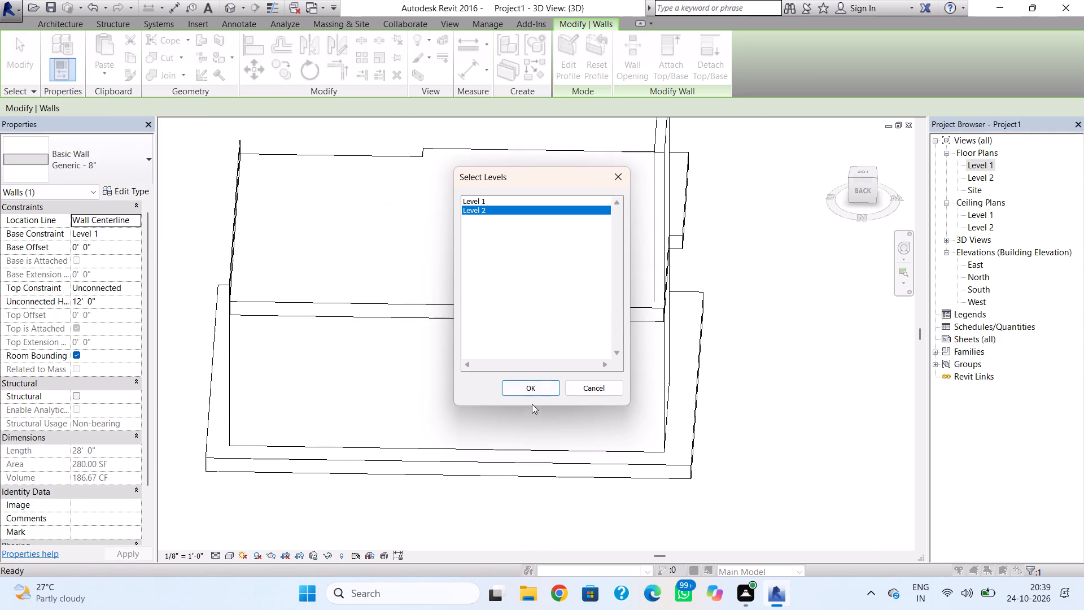
pyautogui.click(532, 389)
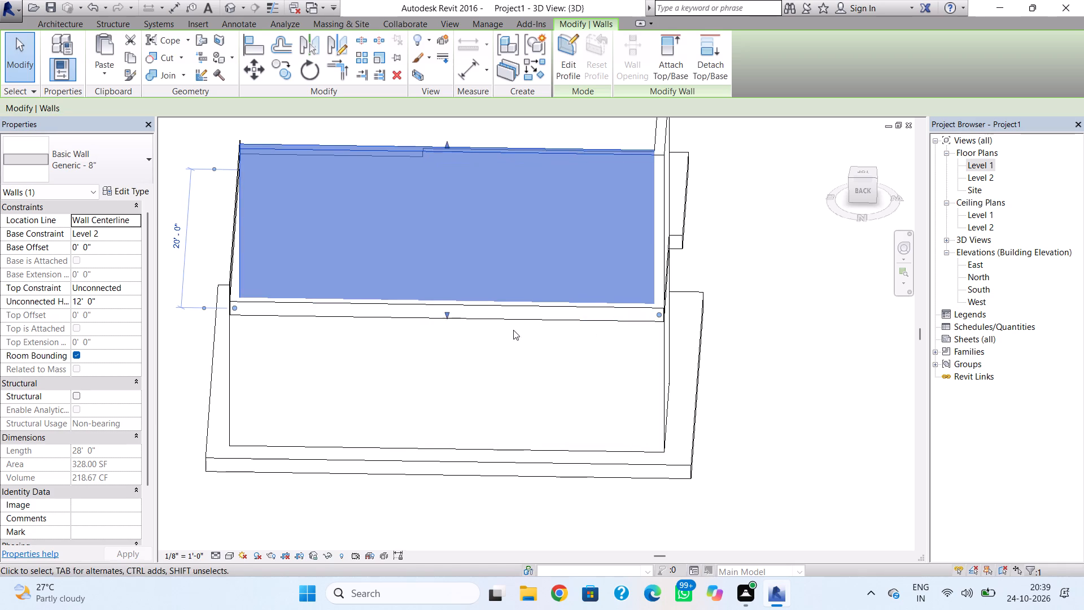
pyautogui.keyDown('shift'); pyautogui.moveTo(521, 325); pyautogui.dragTo(765, 317, button='right'); pyautogui.keyUp('shift')
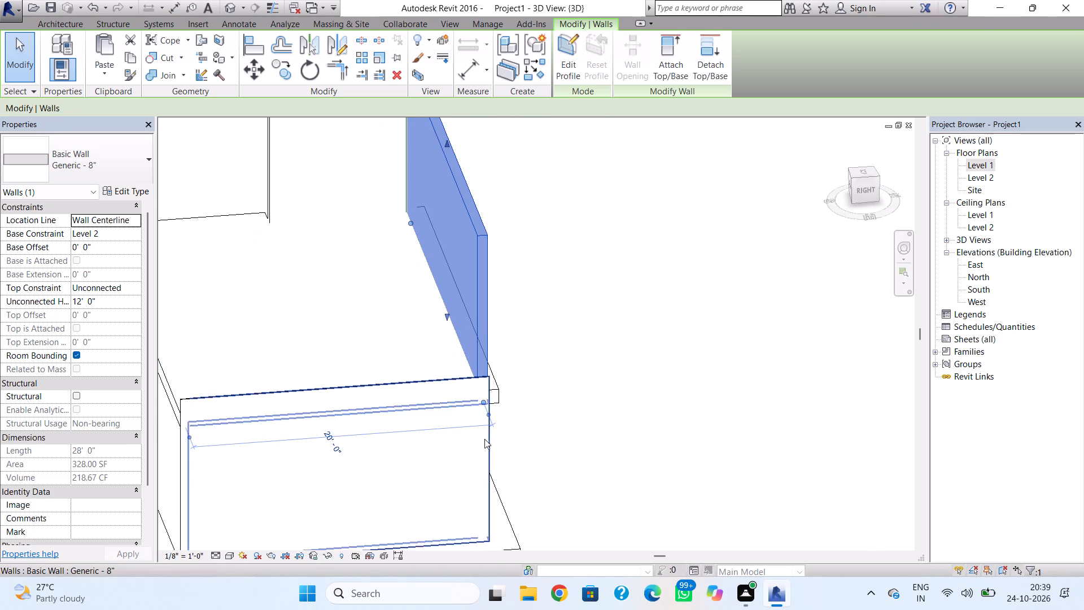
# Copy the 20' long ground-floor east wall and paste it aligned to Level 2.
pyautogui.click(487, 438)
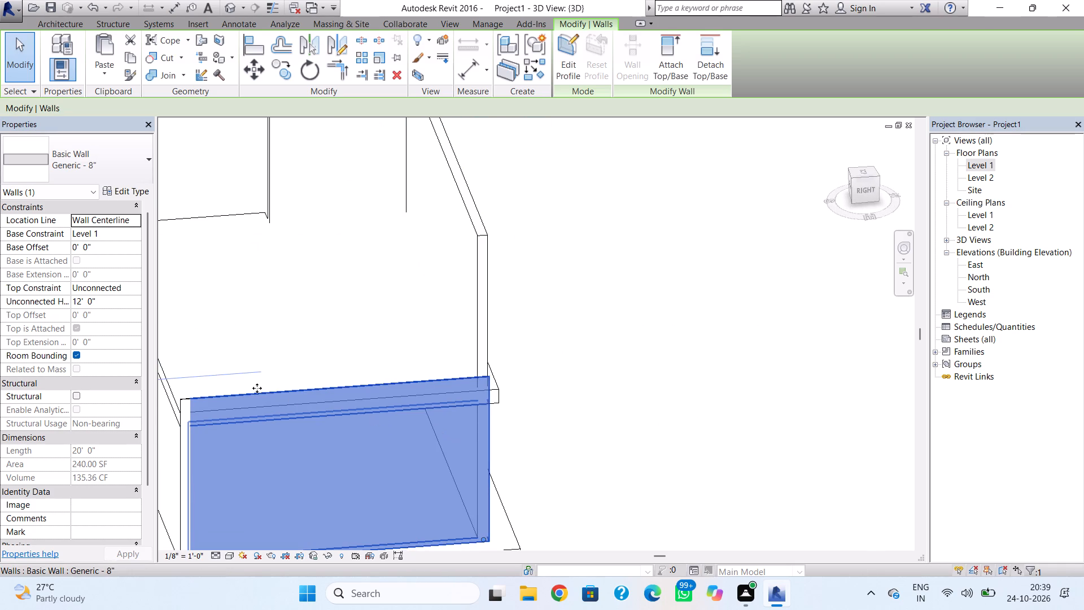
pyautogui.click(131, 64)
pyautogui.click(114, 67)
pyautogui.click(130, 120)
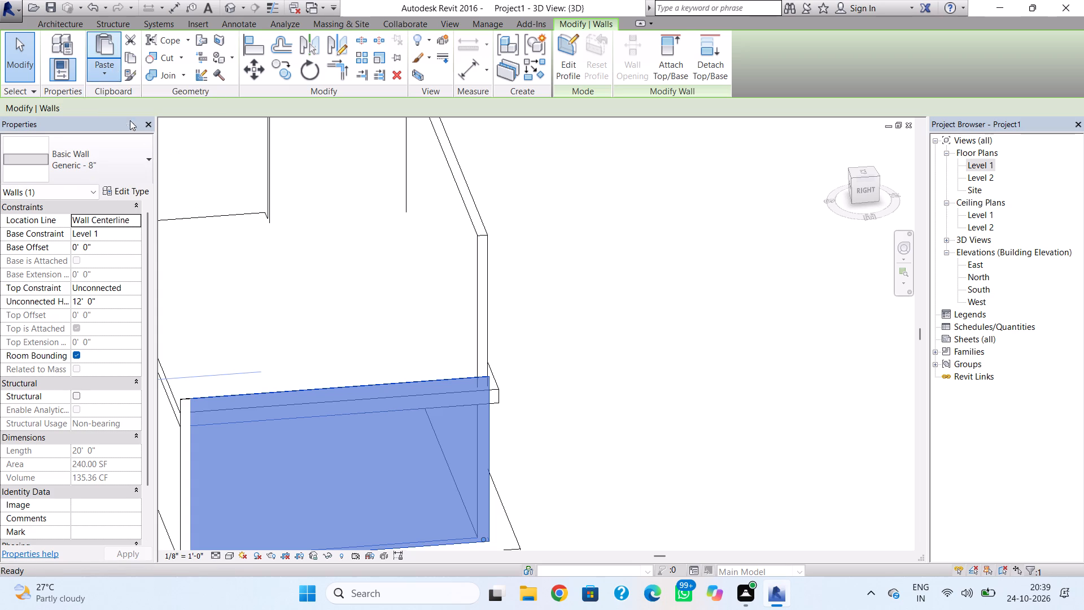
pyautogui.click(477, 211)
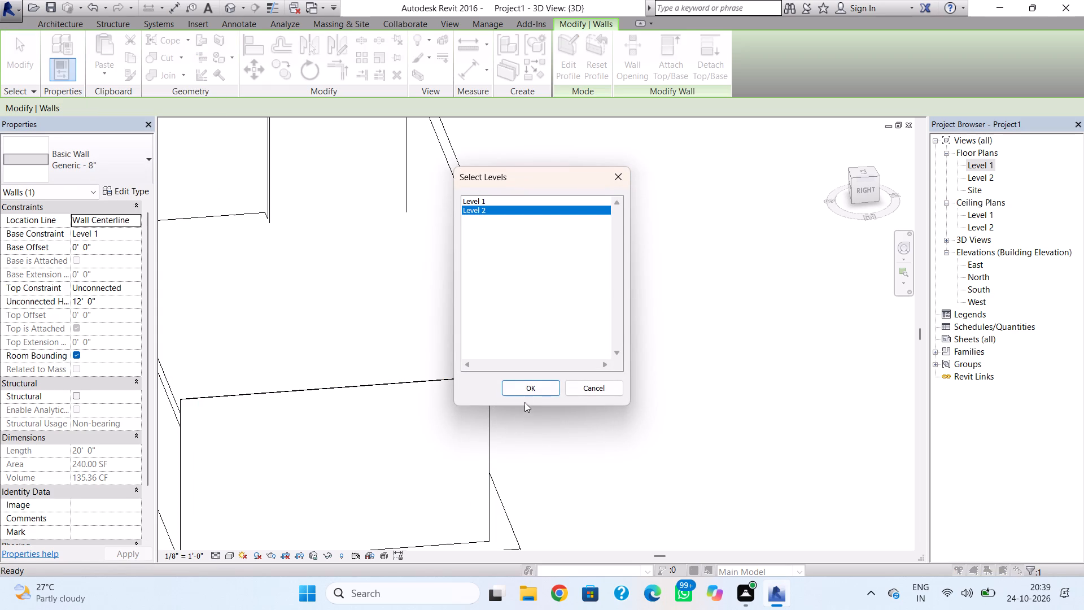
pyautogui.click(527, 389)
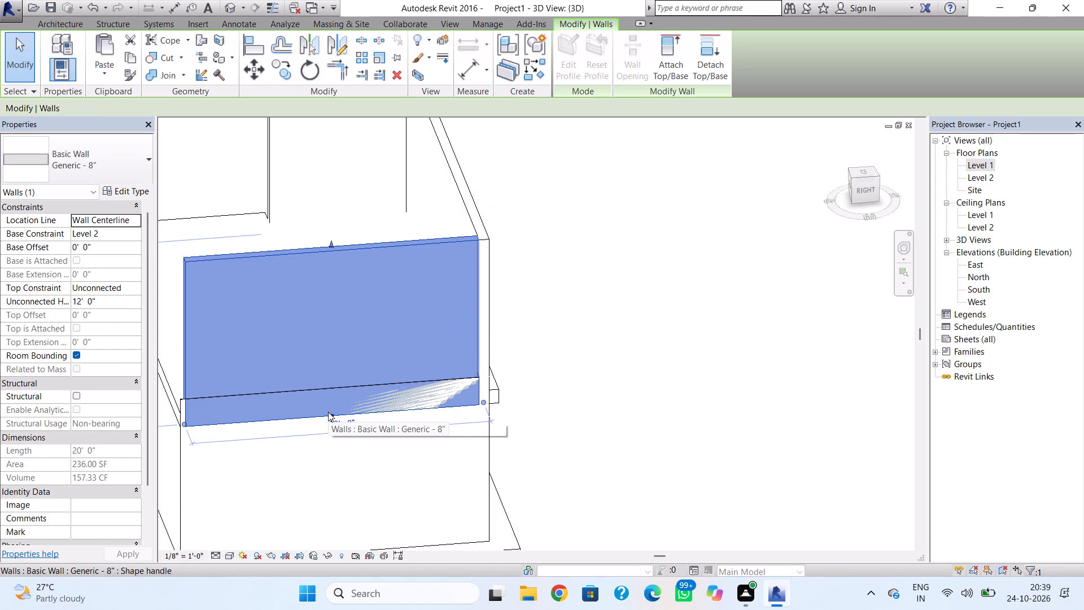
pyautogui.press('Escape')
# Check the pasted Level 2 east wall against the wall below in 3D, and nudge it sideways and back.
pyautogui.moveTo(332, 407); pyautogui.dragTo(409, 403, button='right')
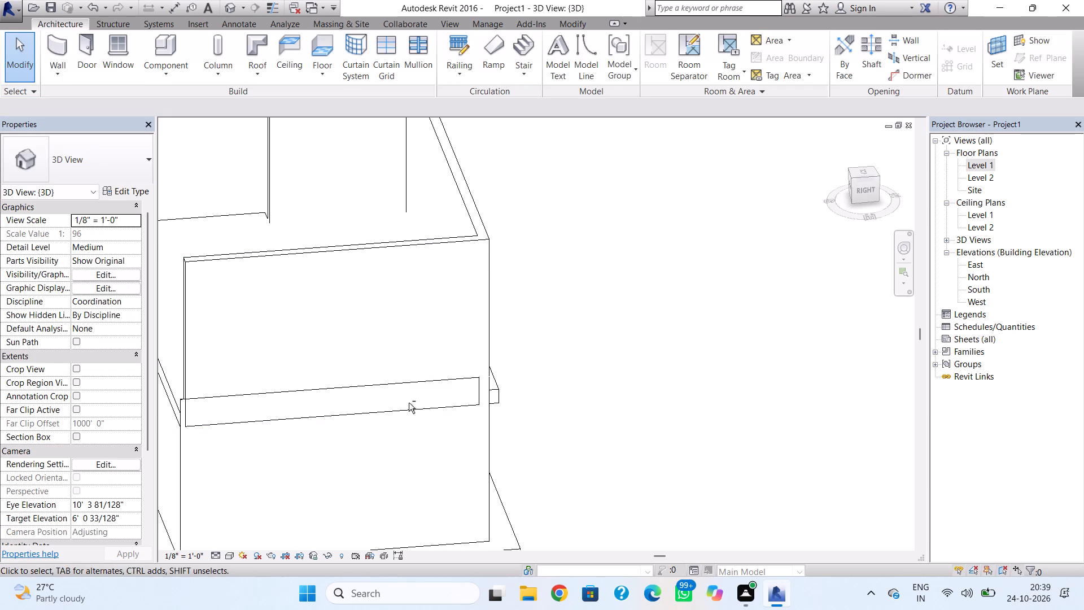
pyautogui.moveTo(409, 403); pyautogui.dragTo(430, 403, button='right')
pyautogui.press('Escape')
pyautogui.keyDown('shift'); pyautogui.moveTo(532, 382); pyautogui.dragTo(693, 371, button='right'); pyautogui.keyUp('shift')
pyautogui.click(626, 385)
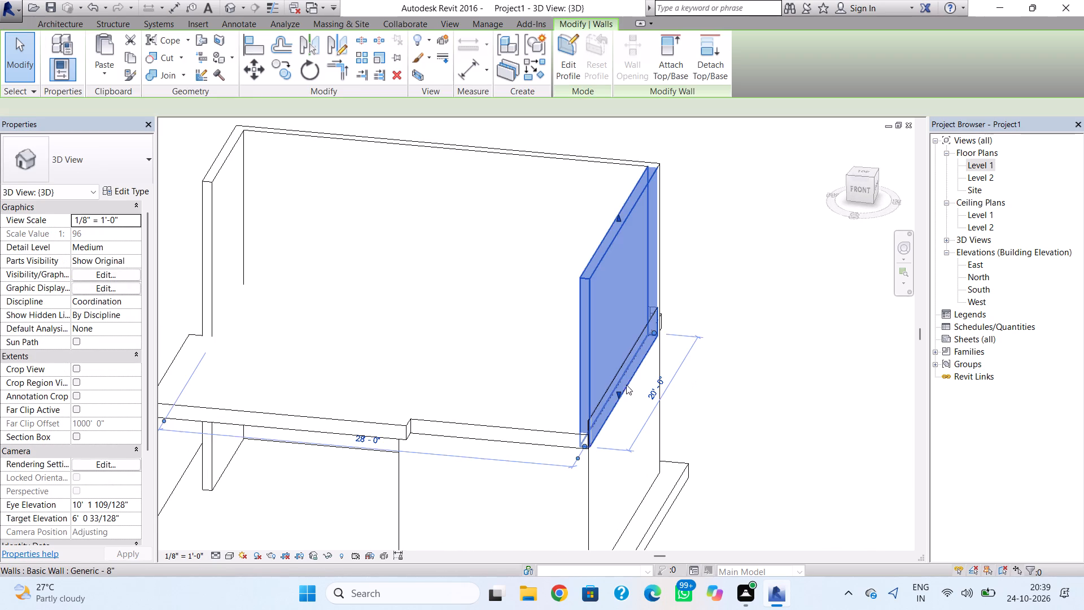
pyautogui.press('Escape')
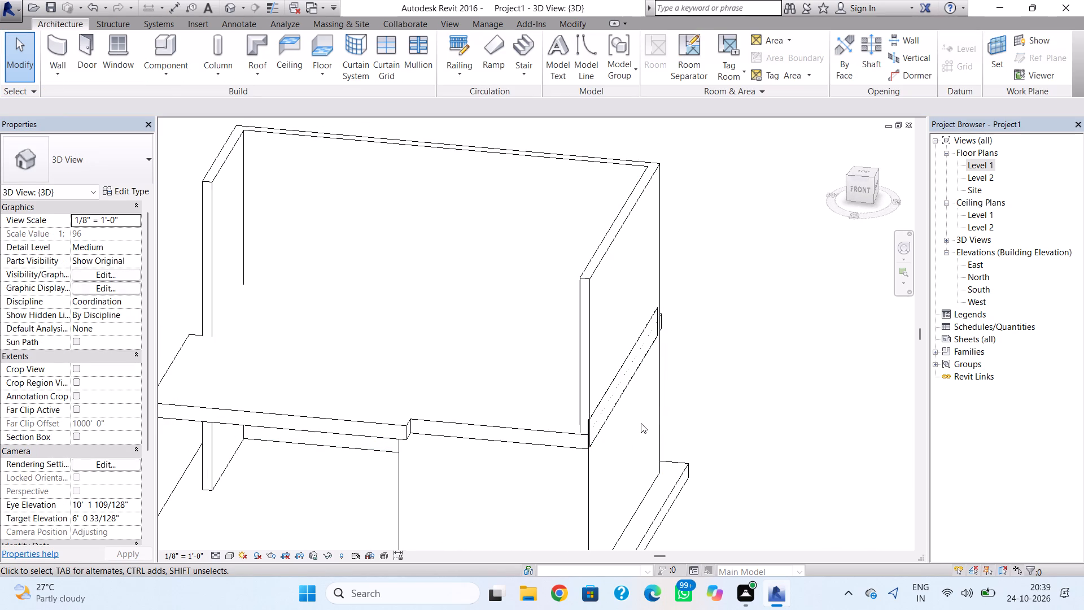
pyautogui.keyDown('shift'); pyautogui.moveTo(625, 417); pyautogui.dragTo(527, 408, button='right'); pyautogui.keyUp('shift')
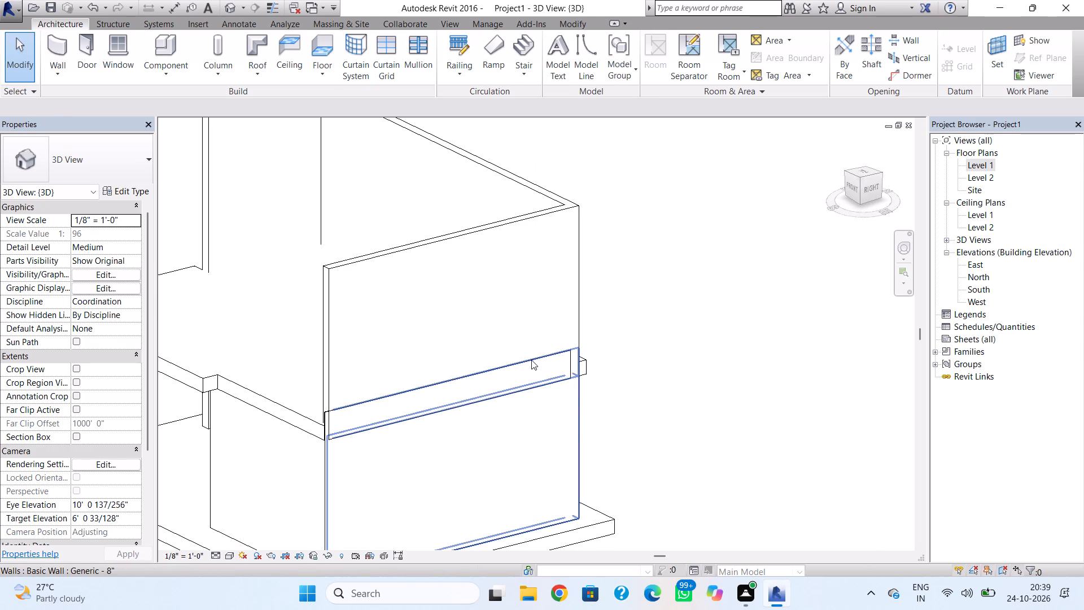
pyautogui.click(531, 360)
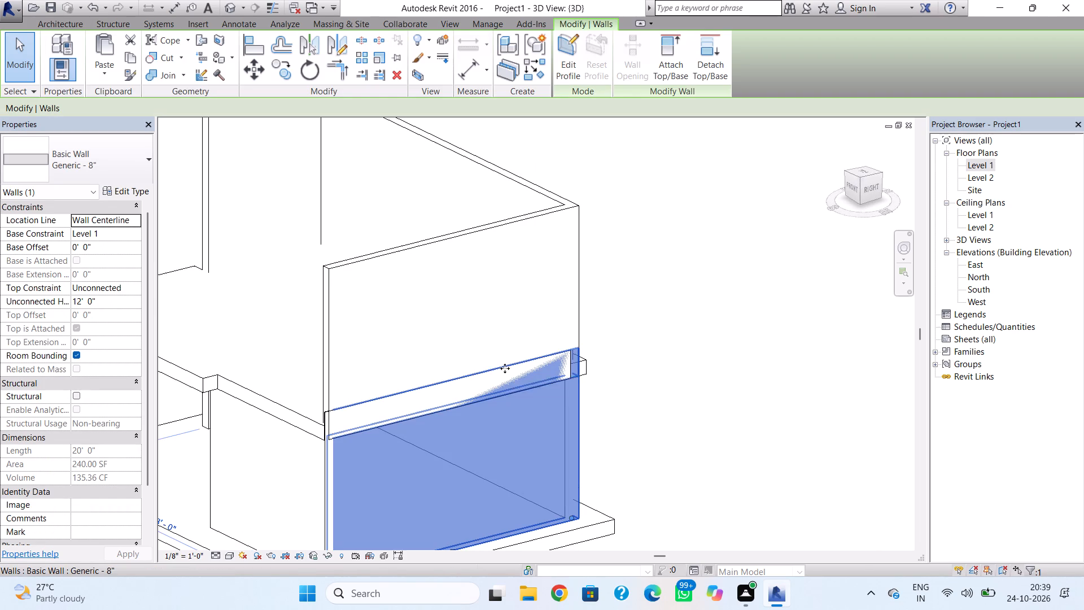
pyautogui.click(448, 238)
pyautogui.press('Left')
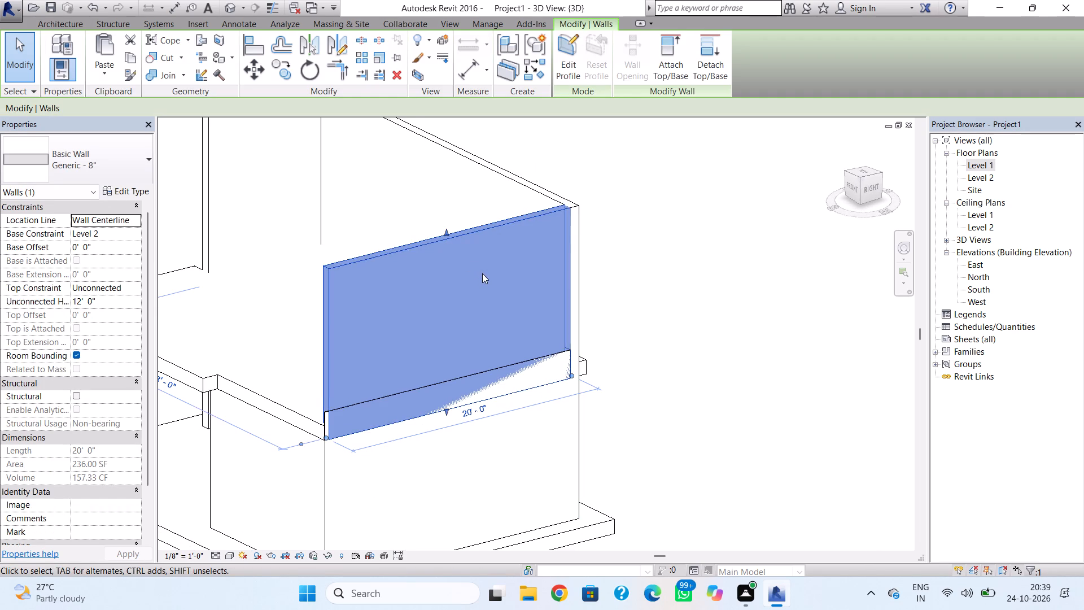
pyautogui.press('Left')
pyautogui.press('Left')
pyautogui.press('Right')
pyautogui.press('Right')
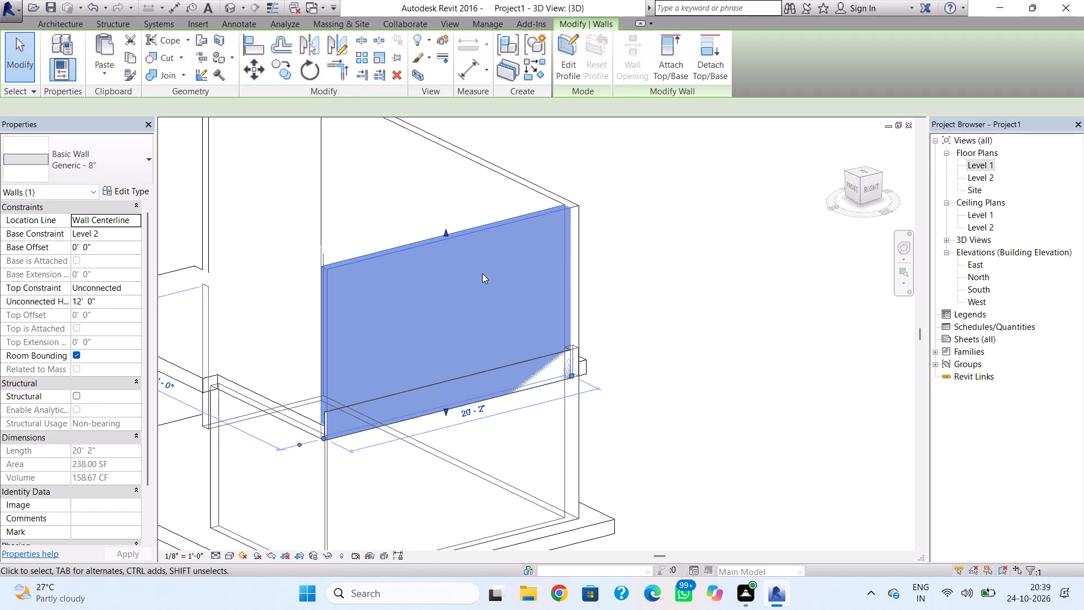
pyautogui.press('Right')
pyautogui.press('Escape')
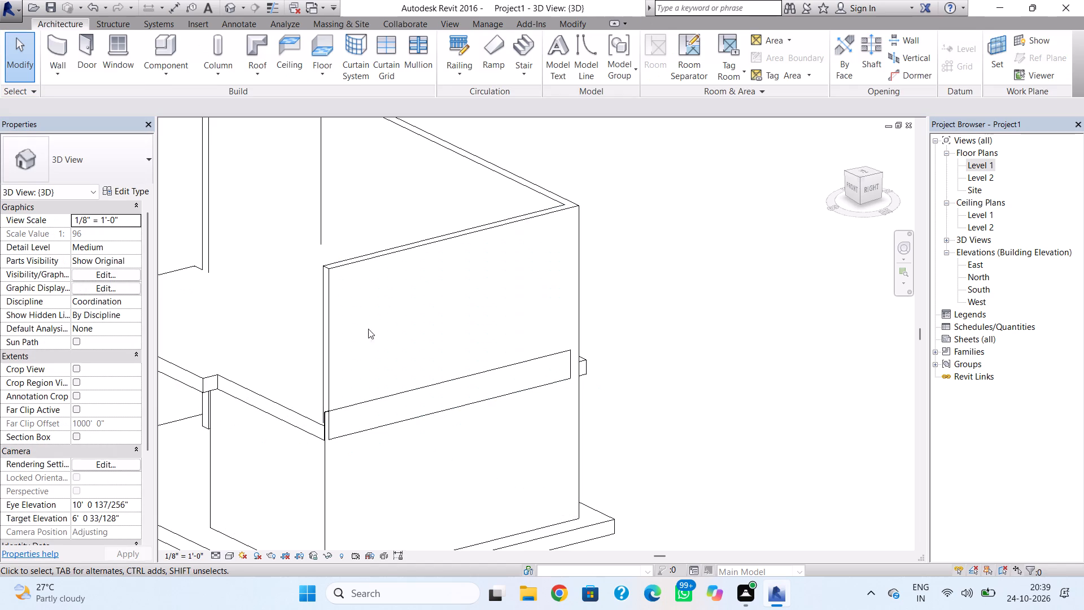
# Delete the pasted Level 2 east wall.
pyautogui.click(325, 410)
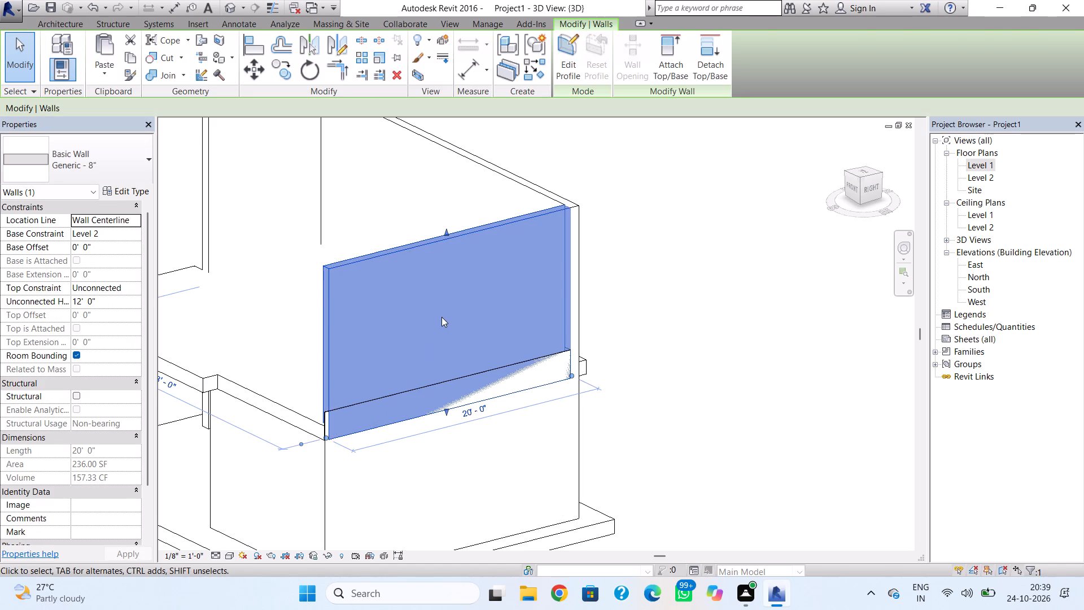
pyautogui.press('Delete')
# Select the ground-floor east wall and, on the Level 1 plan, pull both its ends inward to shorten it to 18'.
pyautogui.click(451, 382)
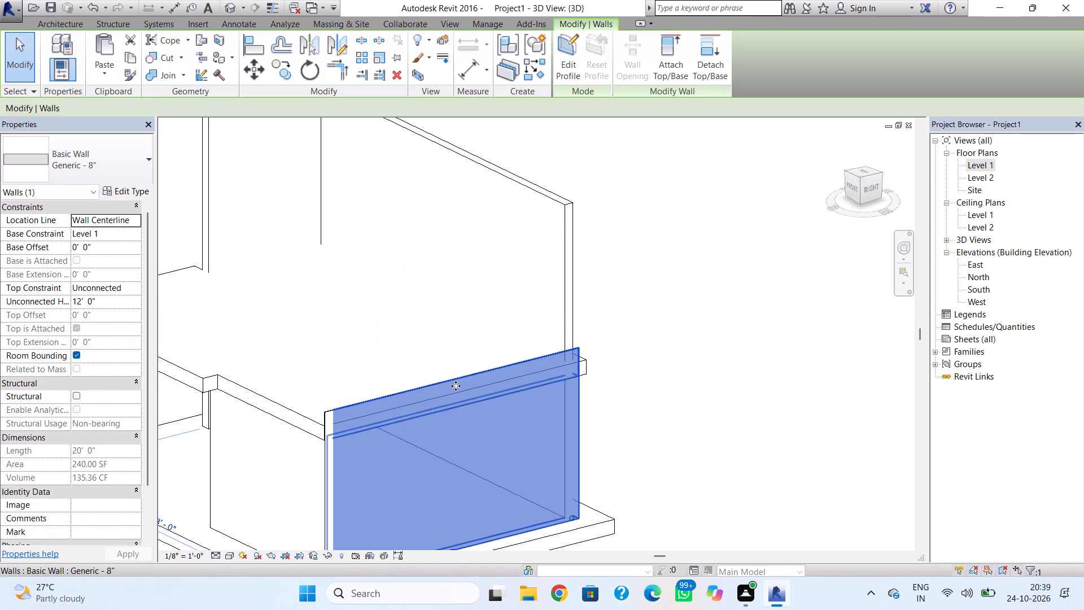
pyautogui.scroll(-1, 456, 386)
pyautogui.moveTo(456, 386); pyautogui.dragTo(471, 349, button='middle')
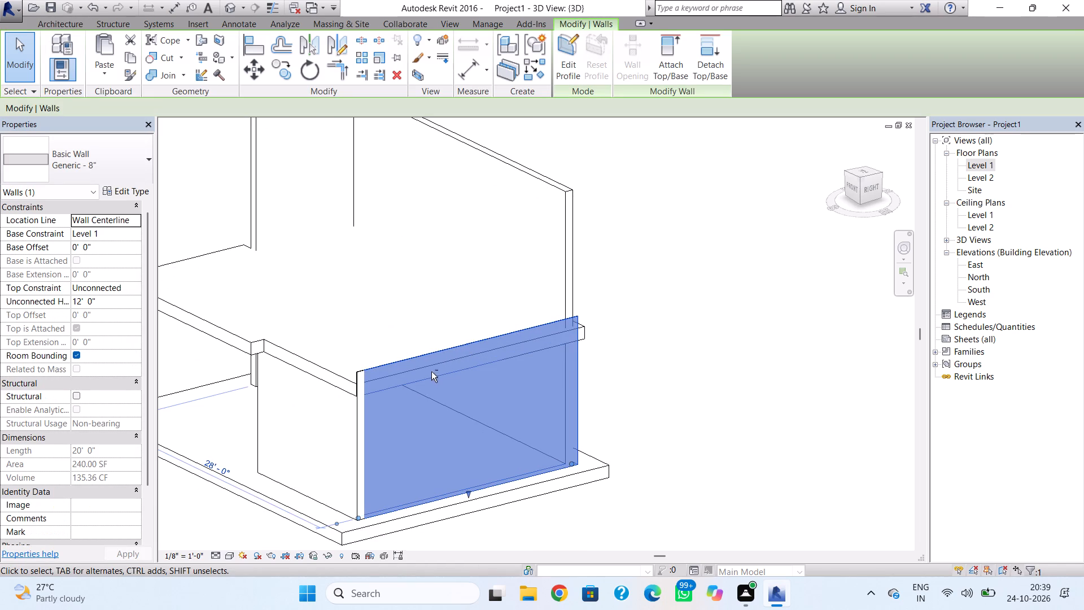
pyautogui.keyDown('shift'); pyautogui.moveTo(431, 372); pyautogui.dragTo(567, 447, button='right'); pyautogui.keyUp('shift')
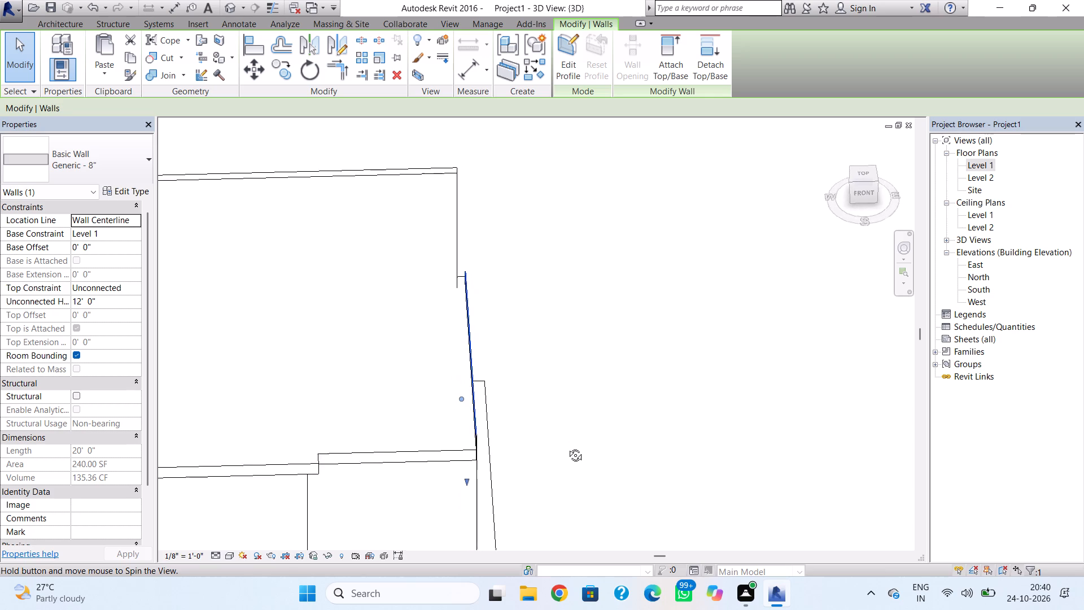
pyautogui.keyDown('shift'); pyautogui.moveTo(567, 447); pyautogui.dragTo(355, 323, button='right'); pyautogui.keyUp('shift')
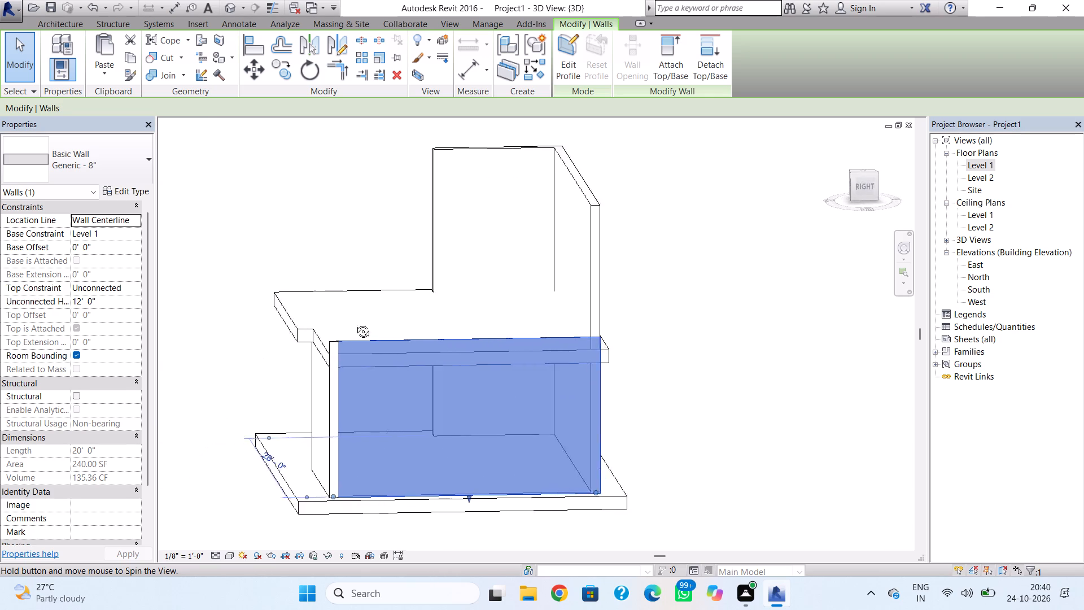
pyautogui.keyDown('shift'); pyautogui.moveTo(355, 323); pyautogui.dragTo(617, 384, button='right'); pyautogui.keyUp('shift')
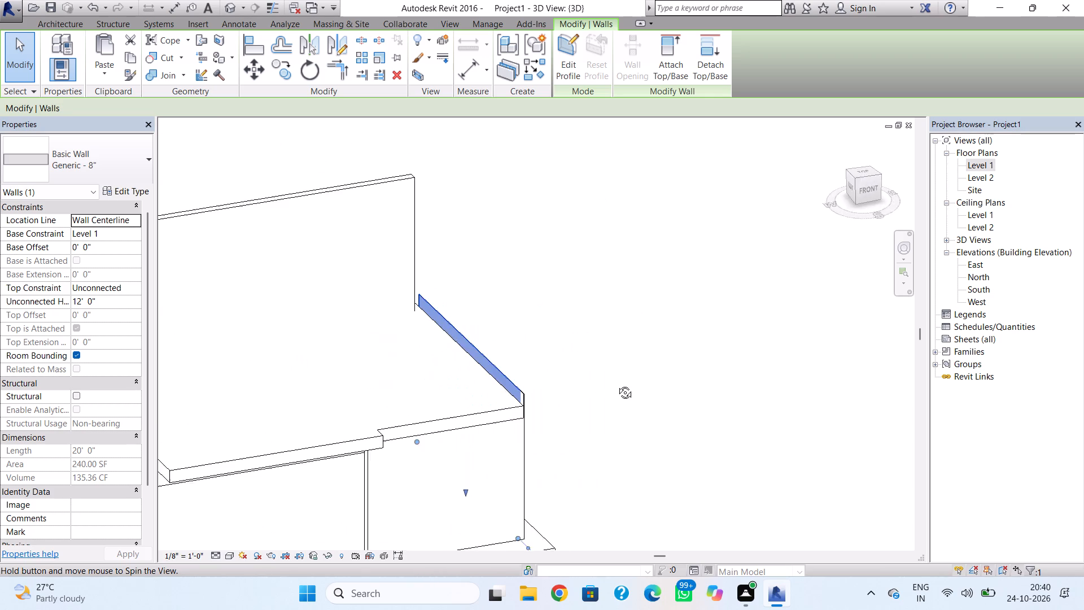
pyautogui.keyDown('shift'); pyautogui.moveTo(617, 384); pyautogui.dragTo(628, 374, button='right'); pyautogui.keyUp('shift')
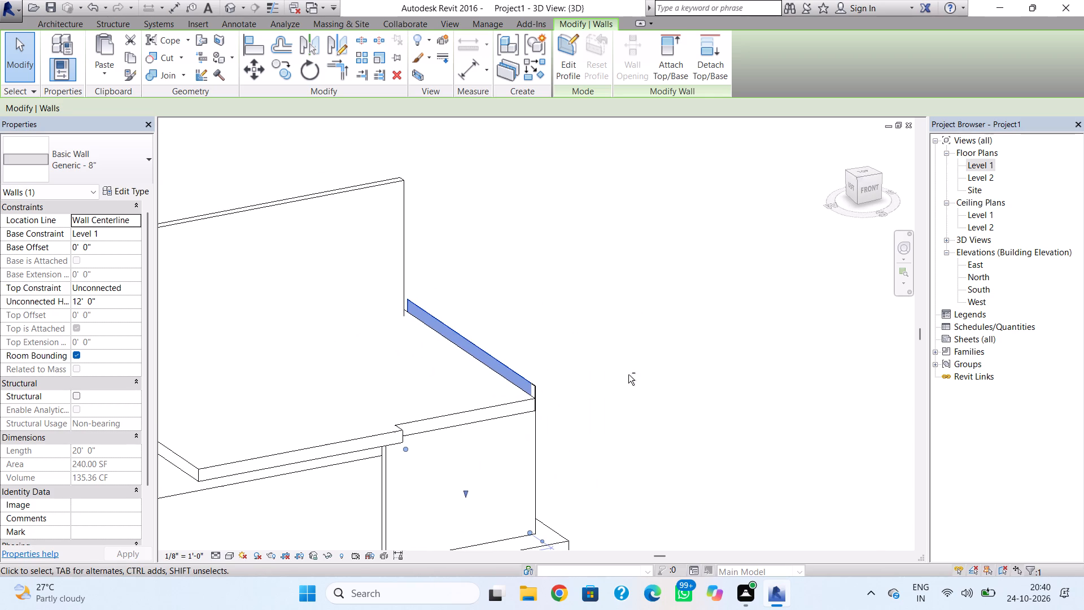
pyautogui.doubleClick(976, 166)
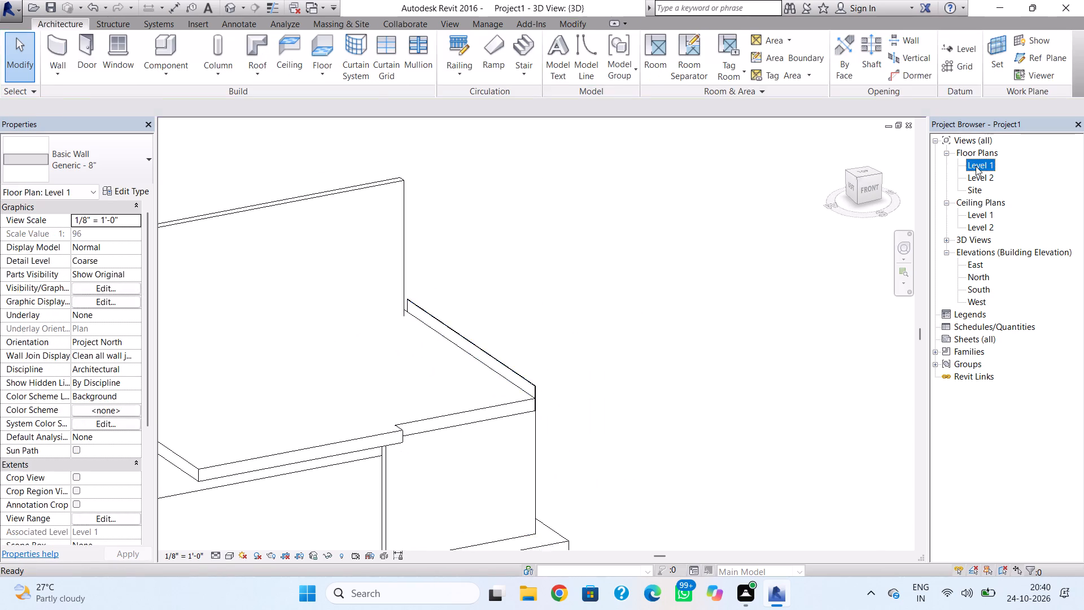
pyautogui.scroll(-5, 737, 350)
pyautogui.moveTo(729, 355); pyautogui.dragTo(559, 387, button='middle')
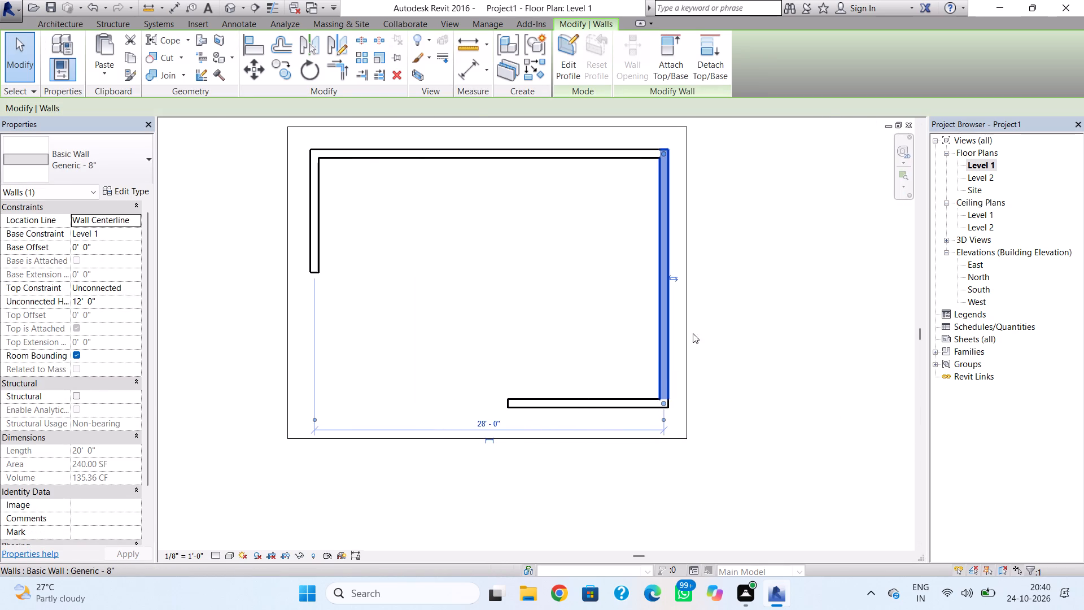
pyautogui.moveTo(663, 151); pyautogui.dragTo(664, 164)
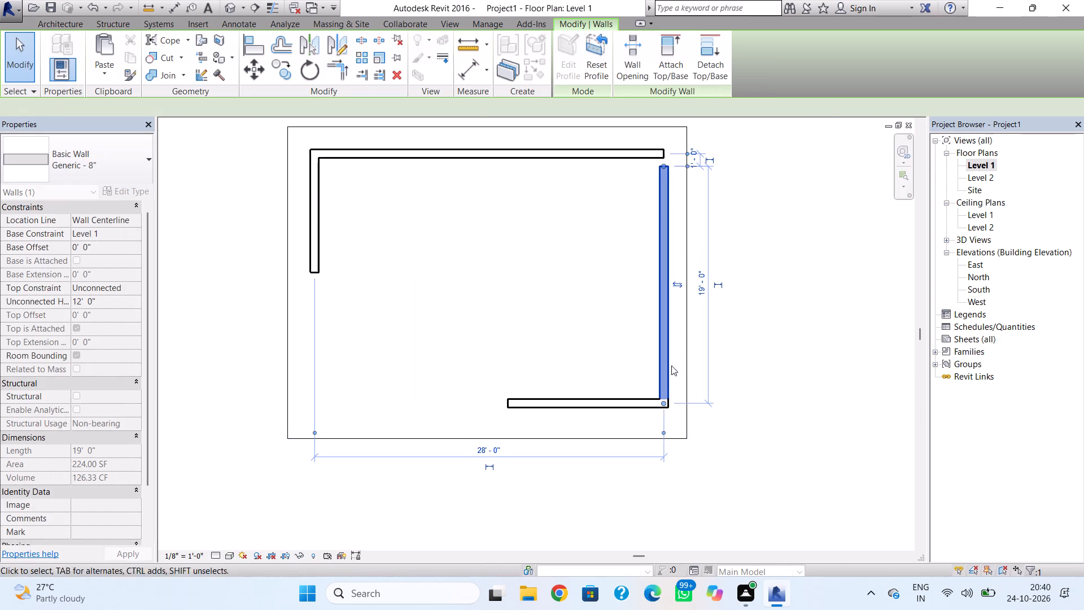
pyautogui.moveTo(662, 402); pyautogui.dragTo(665, 389)
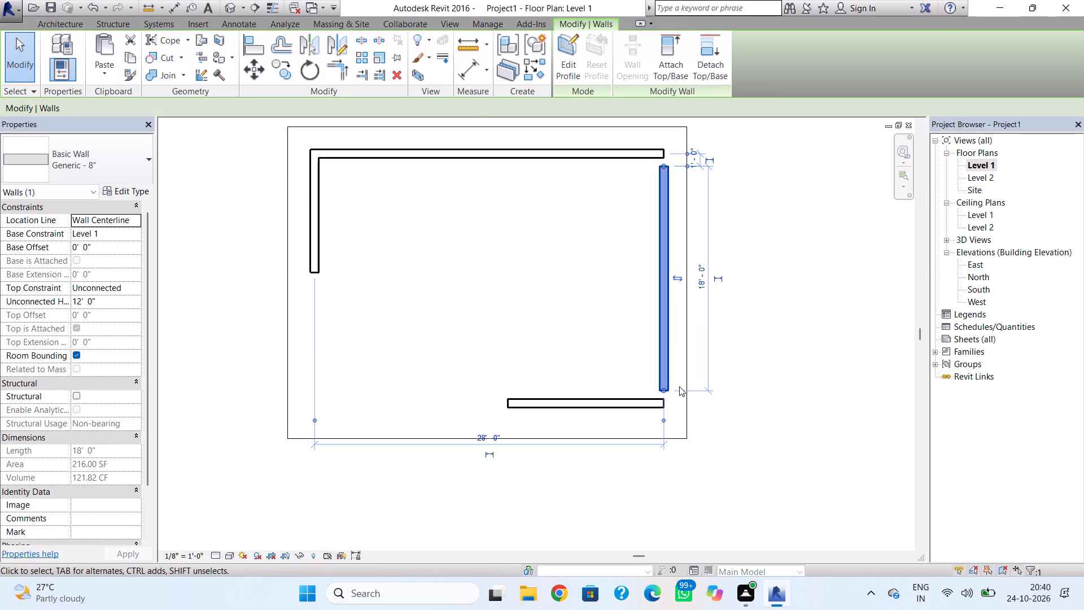
# Extend the ground-floor north wall slightly eastward from its east end on the Level 1 plan.
pyautogui.scroll(1, 679, 386)
pyautogui.moveTo(658, 316); pyautogui.dragTo(648, 346, button='middle')
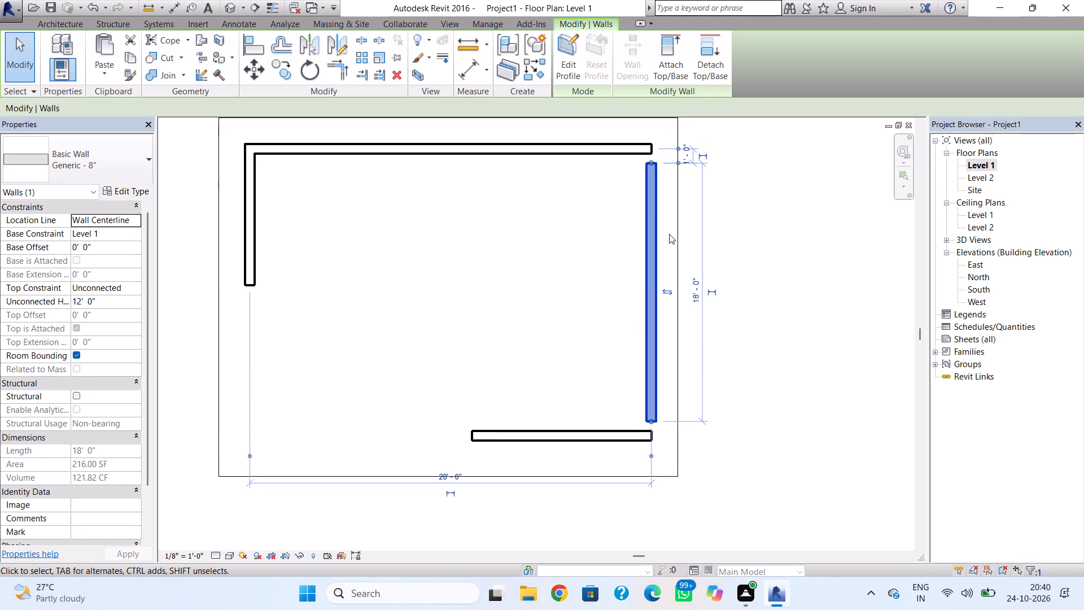
pyautogui.click(640, 144)
pyautogui.scroll(3, 653, 148)
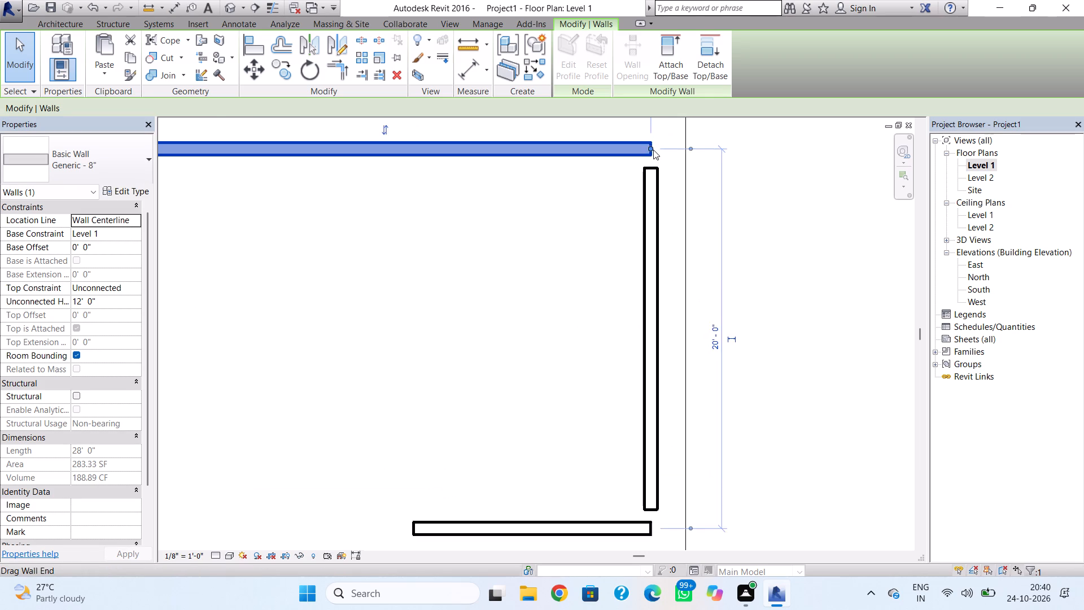
pyautogui.moveTo(651, 150); pyautogui.dragTo(657, 151)
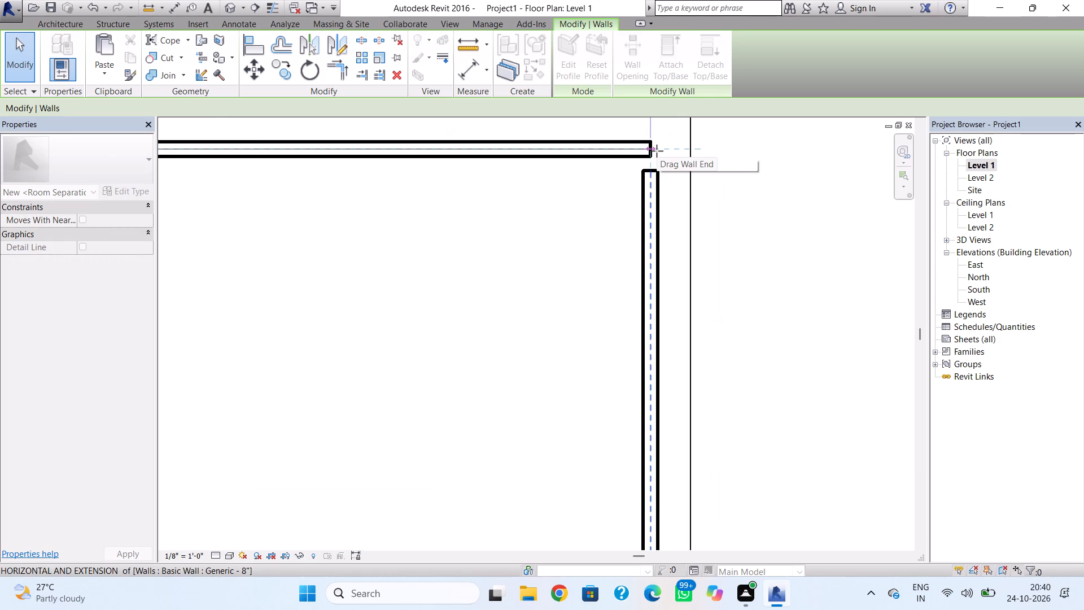
pyautogui.moveTo(657, 151); pyautogui.dragTo(658, 151)
pyautogui.click(684, 194)
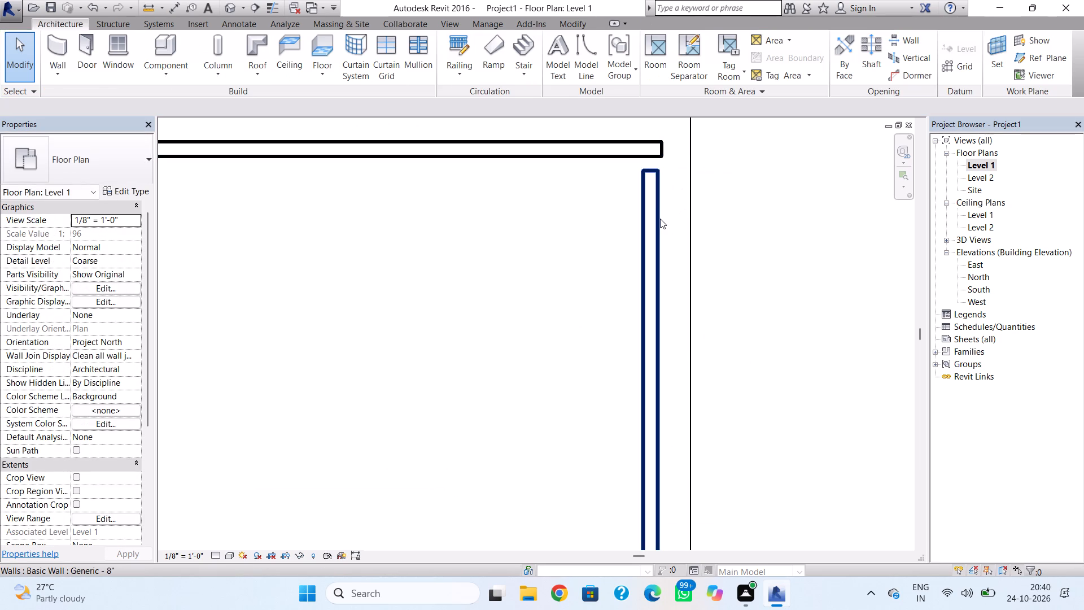
# Nudge the east wall eastward in line with the north wall's end and extend its north end to that wall, 19' long.
pyautogui.click(660, 219)
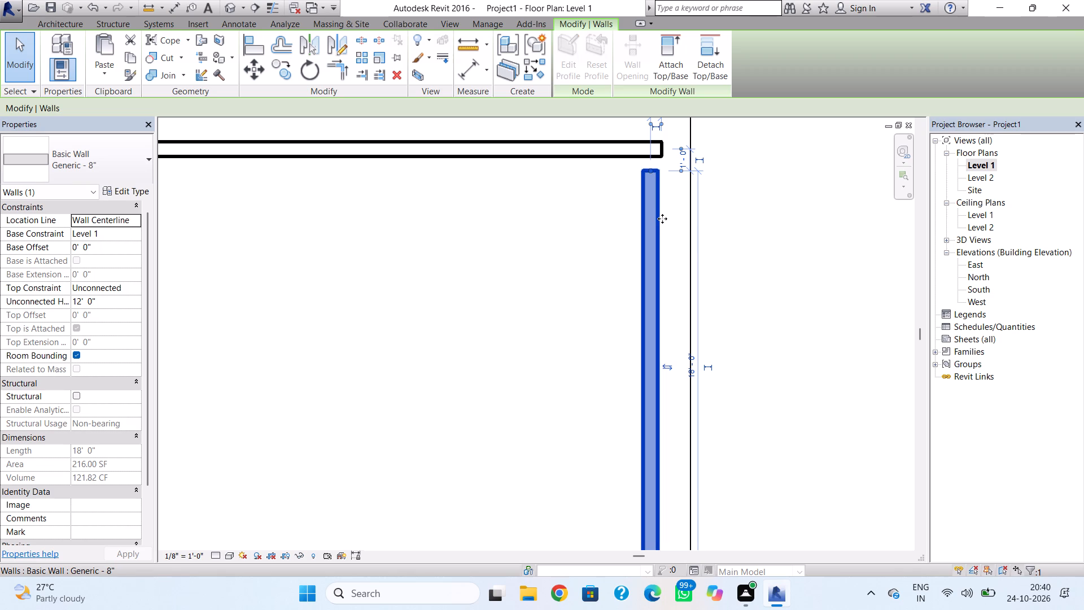
pyautogui.scroll(4, 653, 173)
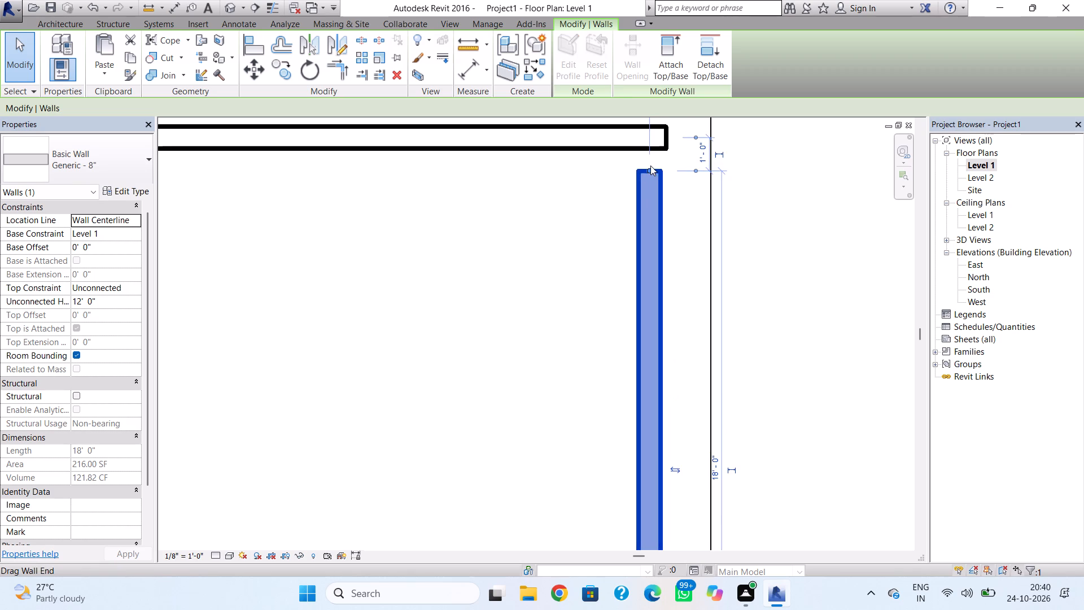
pyautogui.moveTo(650, 171); pyautogui.dragTo(653, 152)
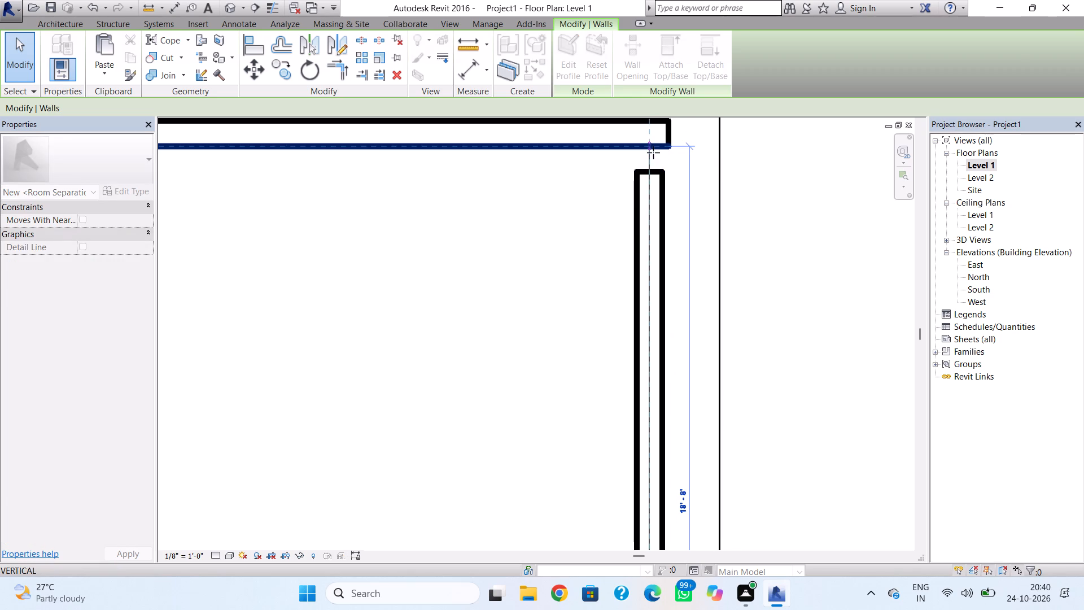
pyautogui.moveTo(653, 152); pyautogui.dragTo(653, 161)
pyautogui.press('Right')
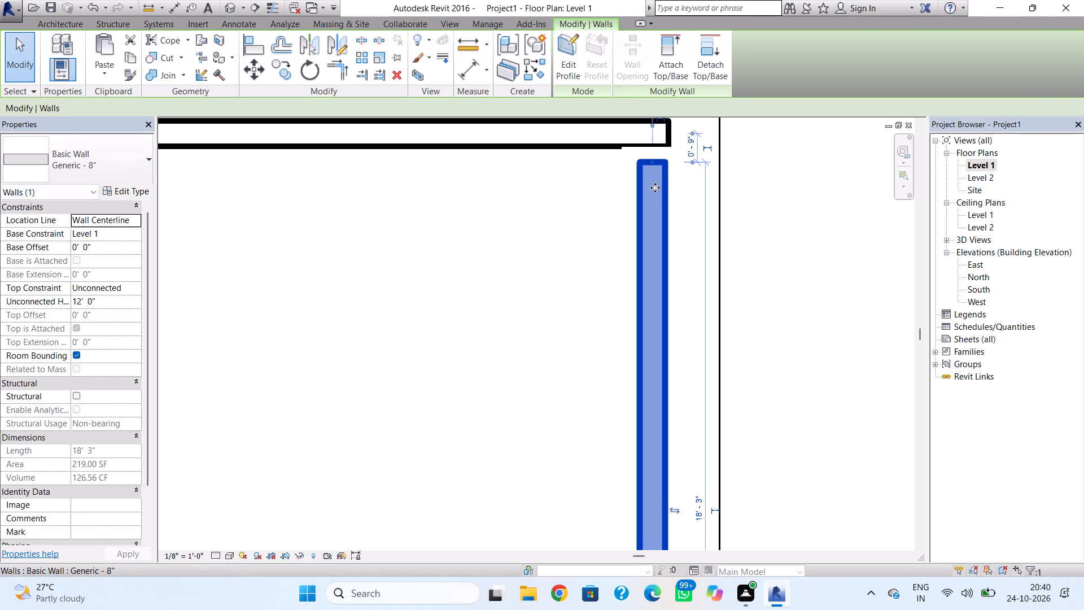
pyautogui.press('Right')
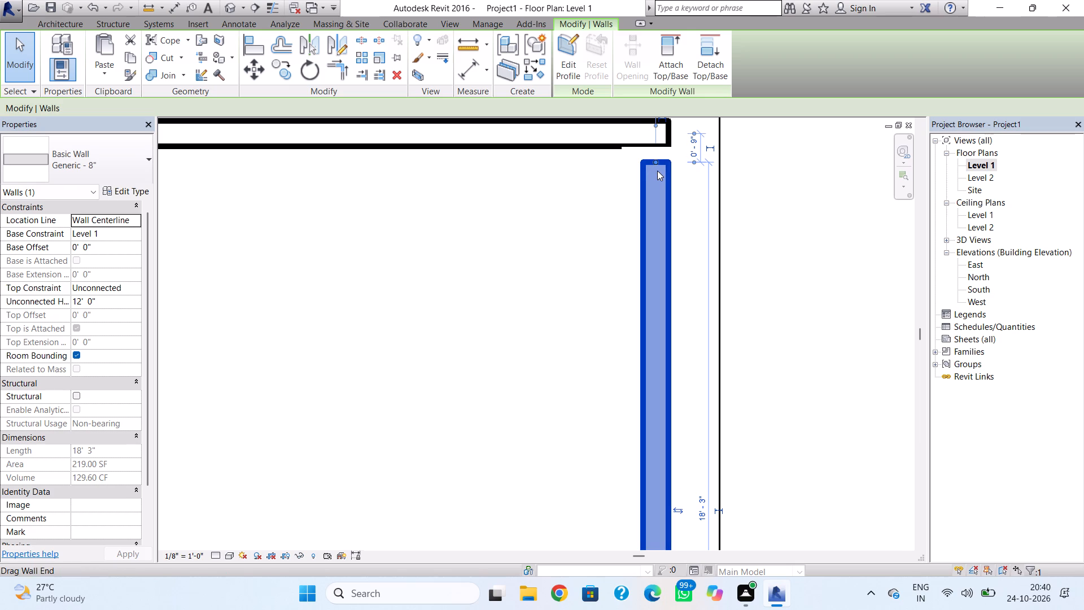
pyautogui.moveTo(655, 160); pyautogui.dragTo(655, 149)
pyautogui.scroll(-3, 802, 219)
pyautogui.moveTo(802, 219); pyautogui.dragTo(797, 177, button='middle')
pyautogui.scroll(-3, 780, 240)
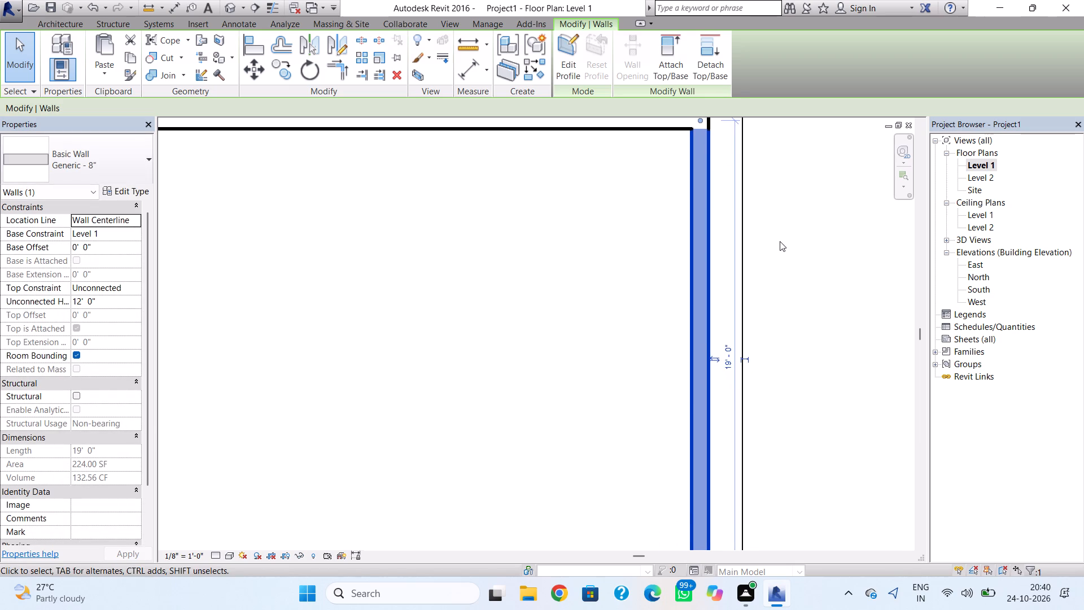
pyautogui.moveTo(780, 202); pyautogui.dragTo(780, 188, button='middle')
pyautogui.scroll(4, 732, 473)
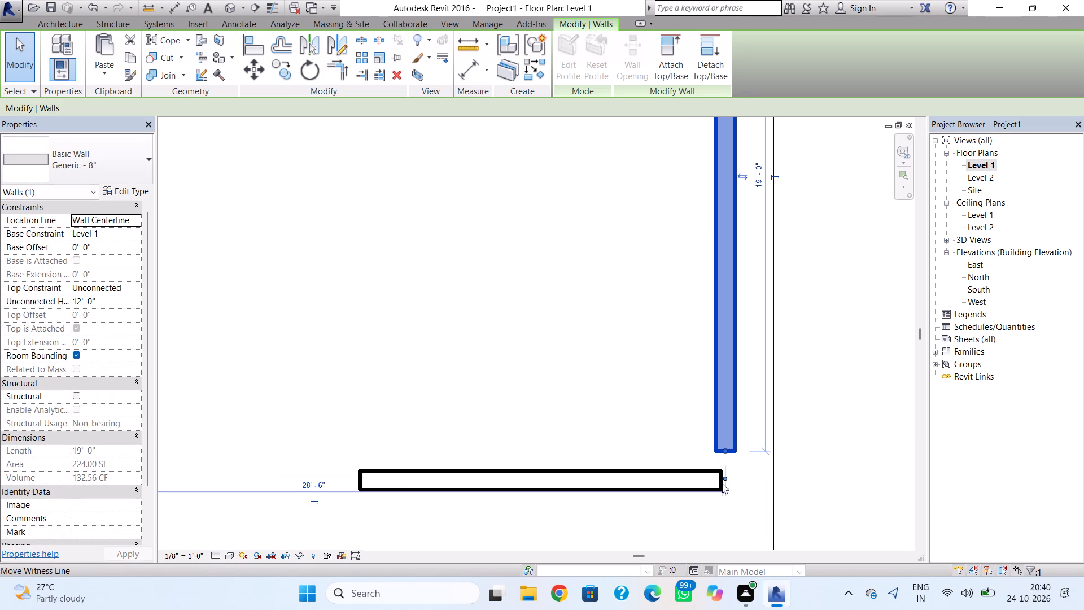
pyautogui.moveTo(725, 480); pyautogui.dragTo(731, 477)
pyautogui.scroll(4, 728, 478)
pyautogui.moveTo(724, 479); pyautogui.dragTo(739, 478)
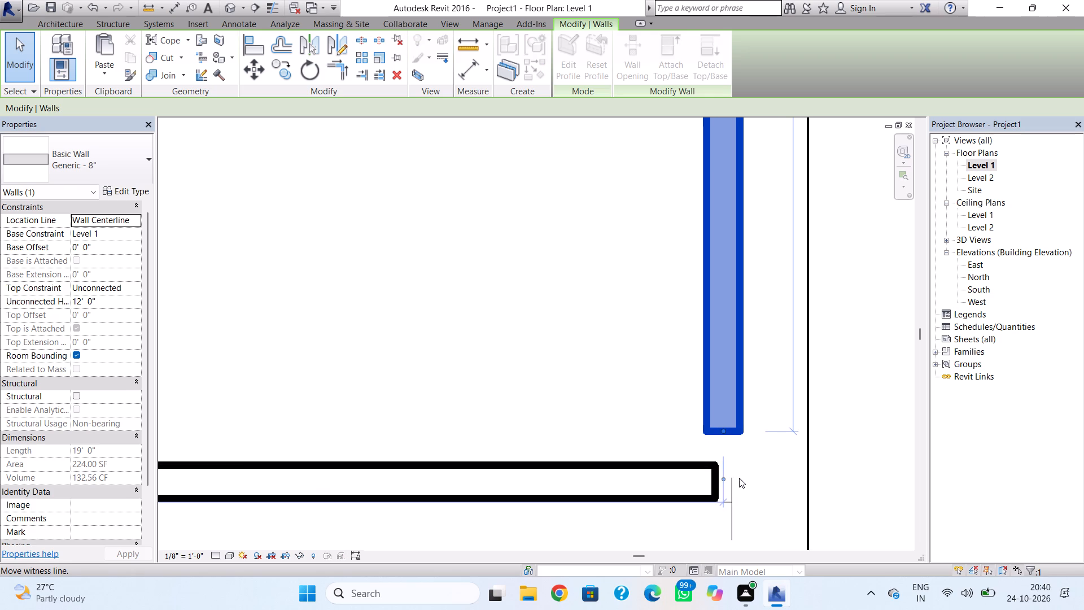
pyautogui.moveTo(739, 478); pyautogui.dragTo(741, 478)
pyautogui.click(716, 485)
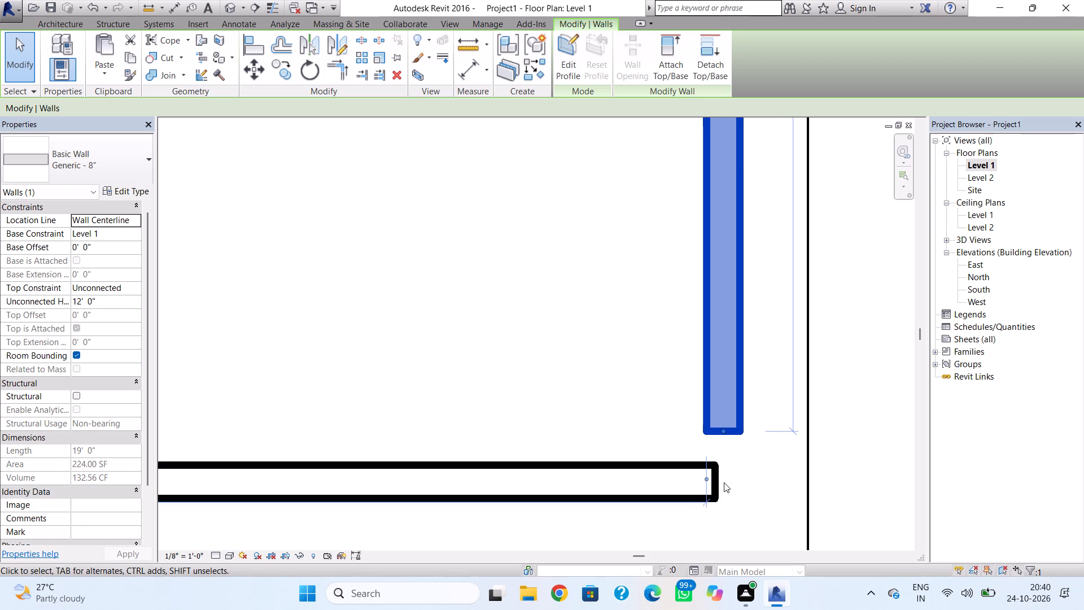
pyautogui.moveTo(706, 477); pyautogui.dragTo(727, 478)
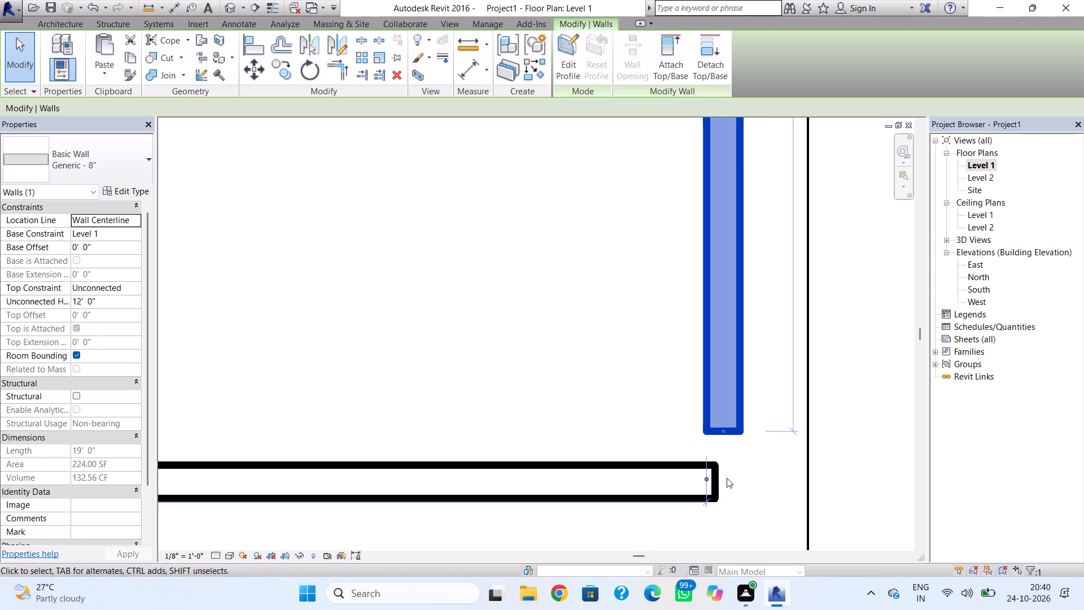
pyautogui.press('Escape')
# Extend the ground-floor south wall's east end to make it 13' 1" long and nudge the wall slightly west.
pyautogui.click(713, 481)
pyautogui.moveTo(714, 480); pyautogui.dragTo(725, 480)
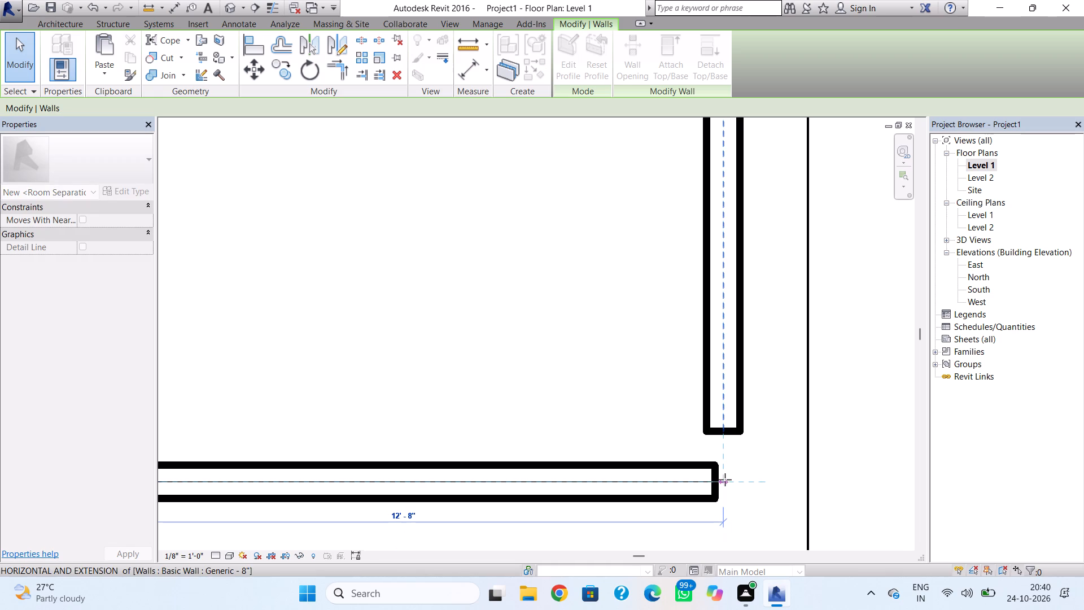
pyautogui.moveTo(725, 480); pyautogui.dragTo(735, 480)
pyautogui.moveTo(737, 482); pyautogui.dragTo(736, 483)
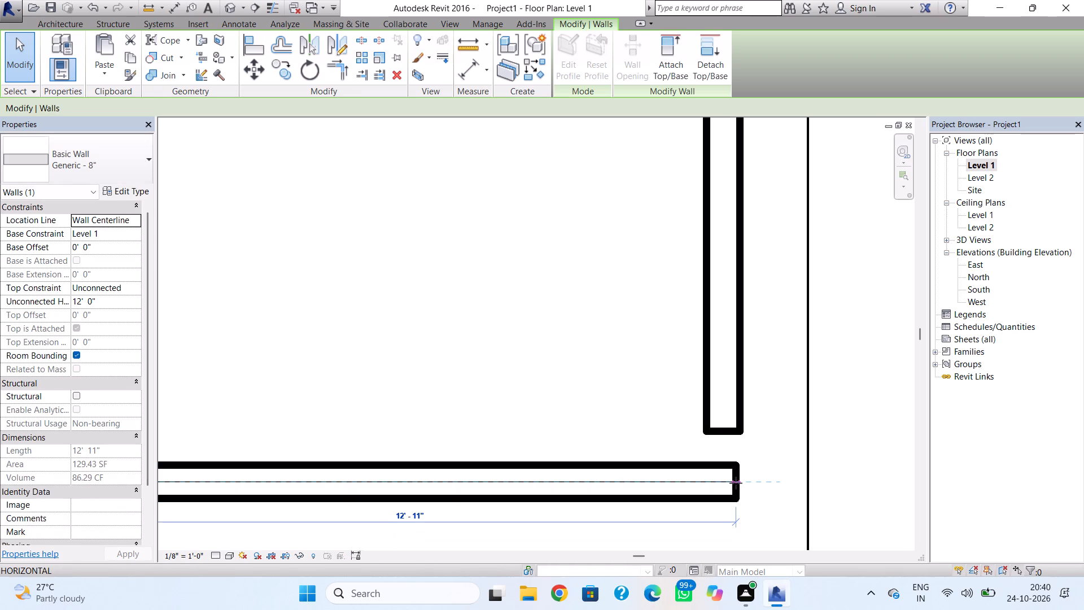
pyautogui.moveTo(736, 483); pyautogui.dragTo(744, 480)
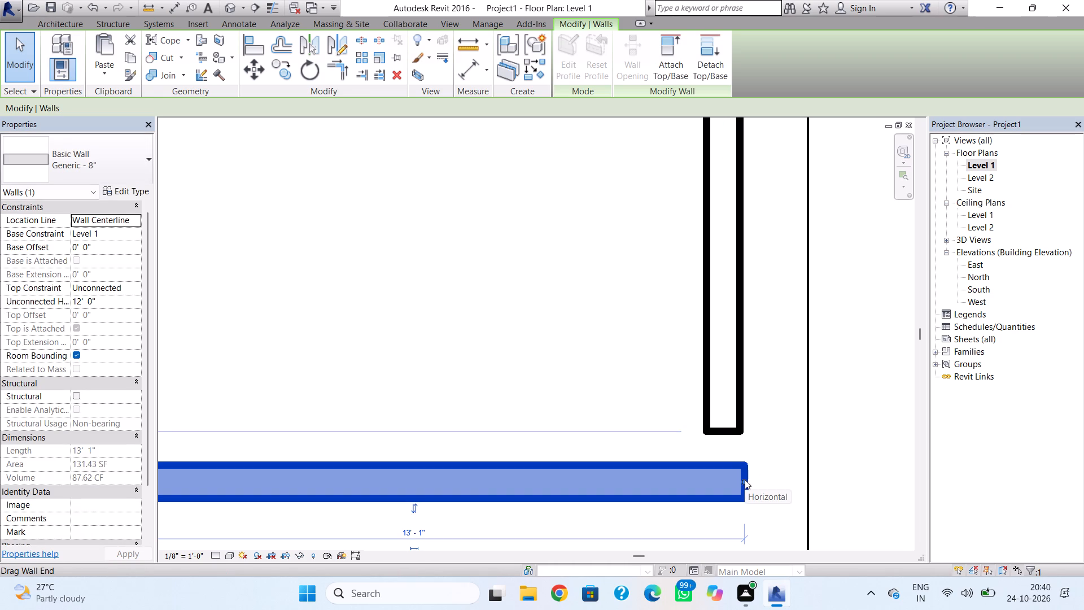
pyautogui.press('Left')
pyautogui.press('Up')
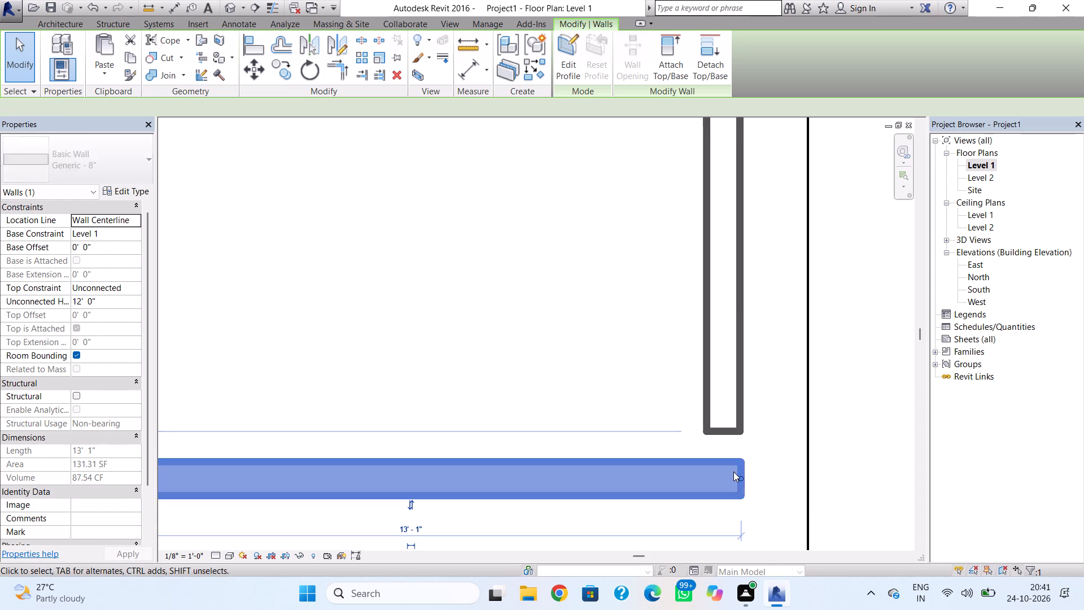
pyautogui.press('Up')
pyautogui.press('Down')
pyautogui.press('Down')
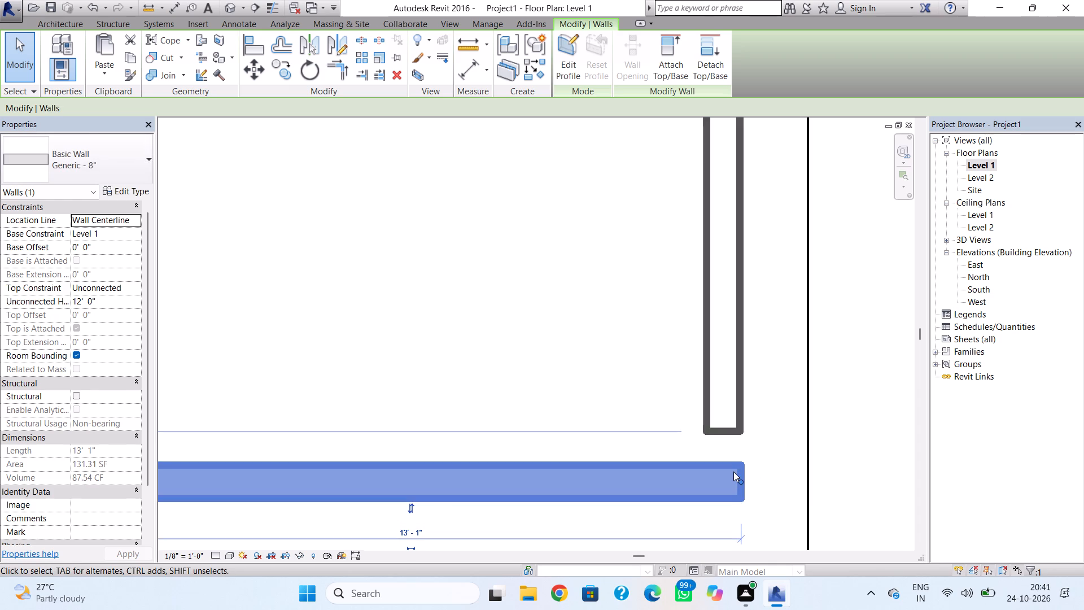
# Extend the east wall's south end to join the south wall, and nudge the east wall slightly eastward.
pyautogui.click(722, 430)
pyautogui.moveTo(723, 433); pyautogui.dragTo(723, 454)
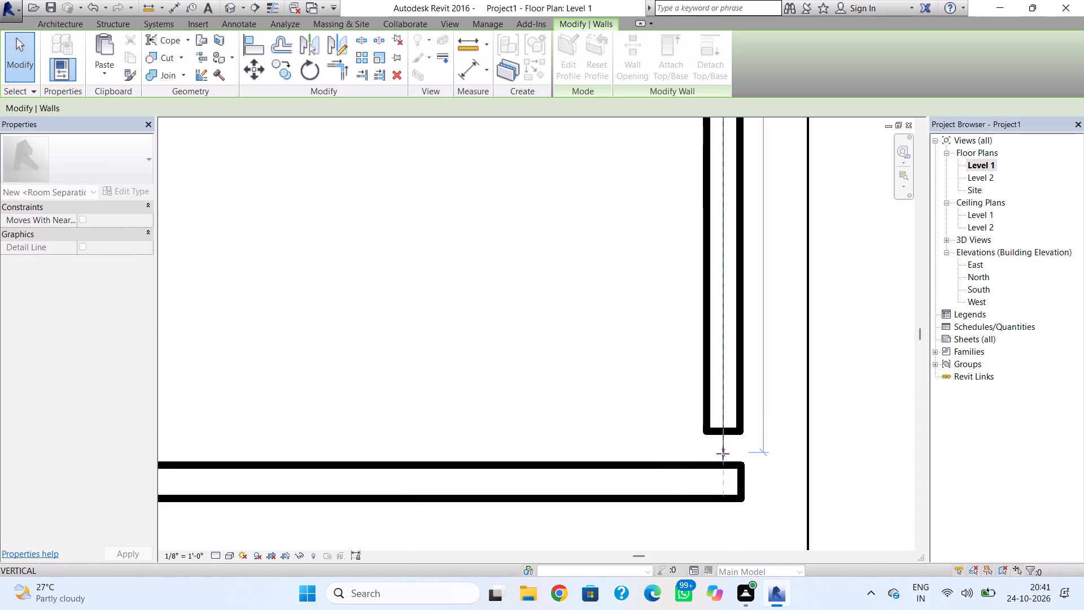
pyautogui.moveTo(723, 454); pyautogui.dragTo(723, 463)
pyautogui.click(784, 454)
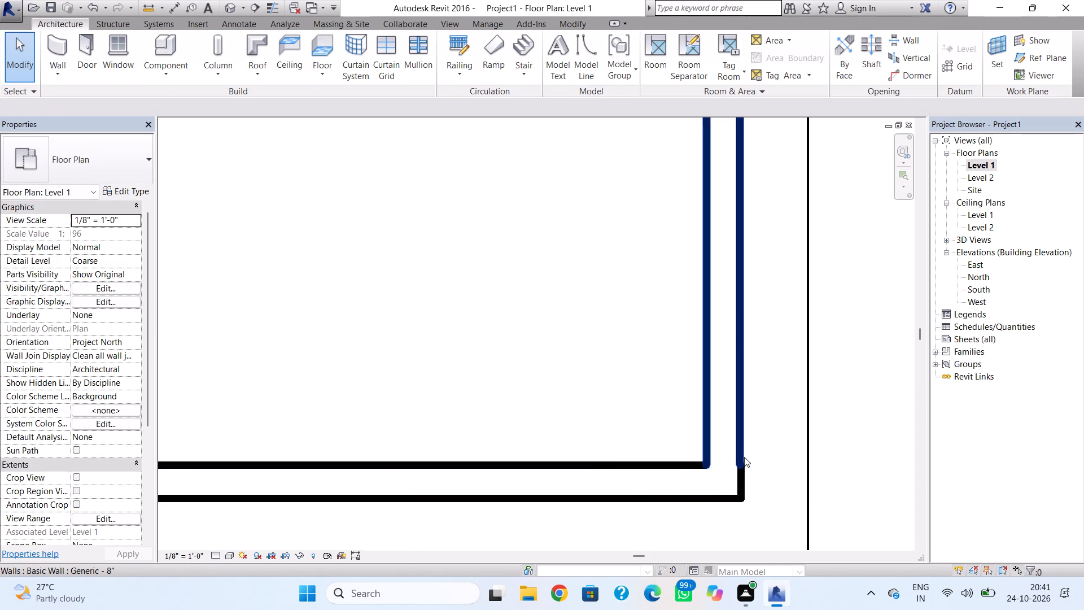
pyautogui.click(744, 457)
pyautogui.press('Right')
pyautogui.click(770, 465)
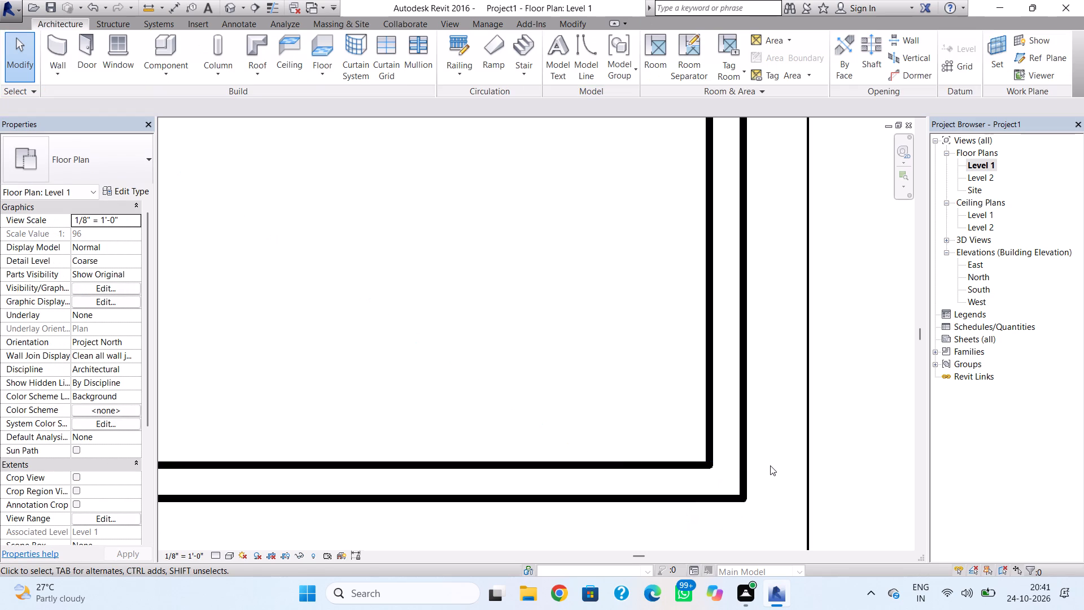
# Edit the flat roof's footprint on the Level 2 plan, nudging its east boundary slightly eastward, and finish the sketch.
pyautogui.click(226, 6)
pyautogui.keyDown('shift'); pyautogui.moveTo(561, 381); pyautogui.dragTo(521, 465, button='right'); pyautogui.keyUp('shift')
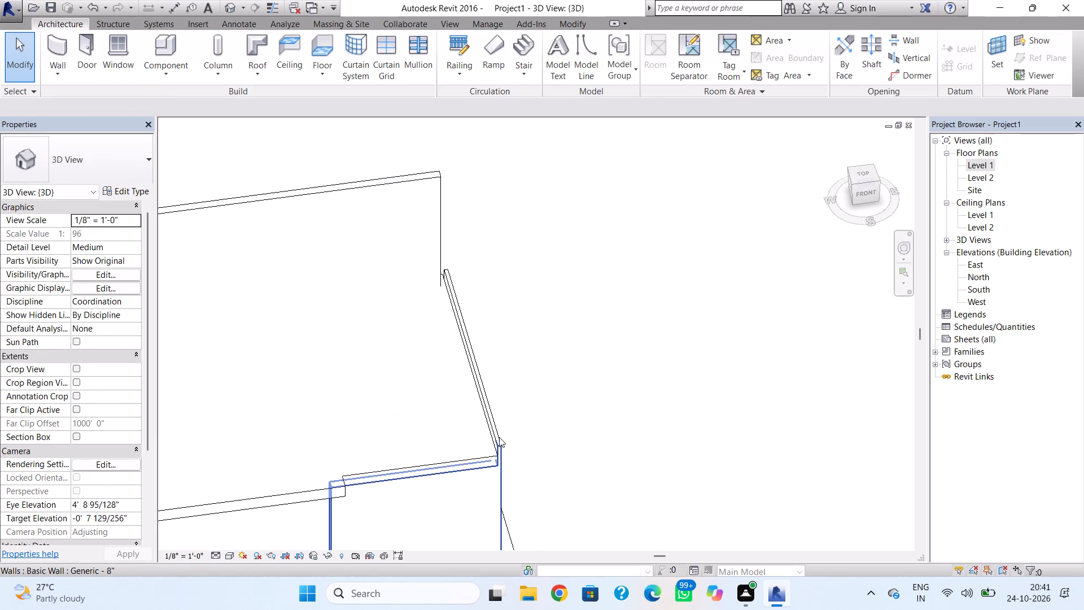
pyautogui.click(499, 437)
pyautogui.keyDown('shift'); pyautogui.click(491, 406); pyautogui.keyUp('shift')
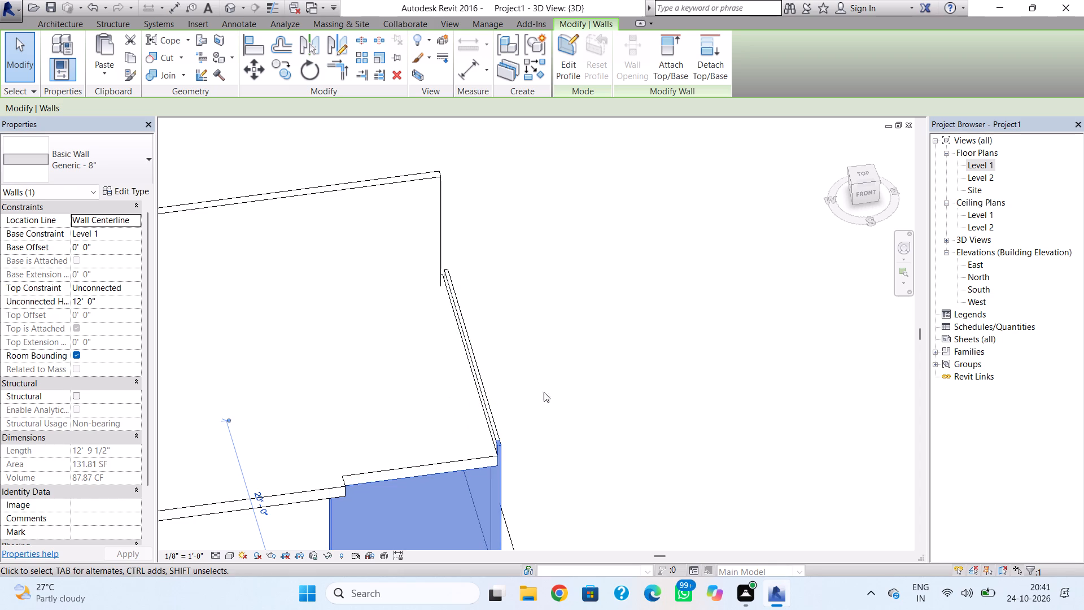
pyautogui.keyDown('shift'); pyautogui.moveTo(512, 425); pyautogui.dragTo(458, 406, button='right'); pyautogui.keyUp('shift')
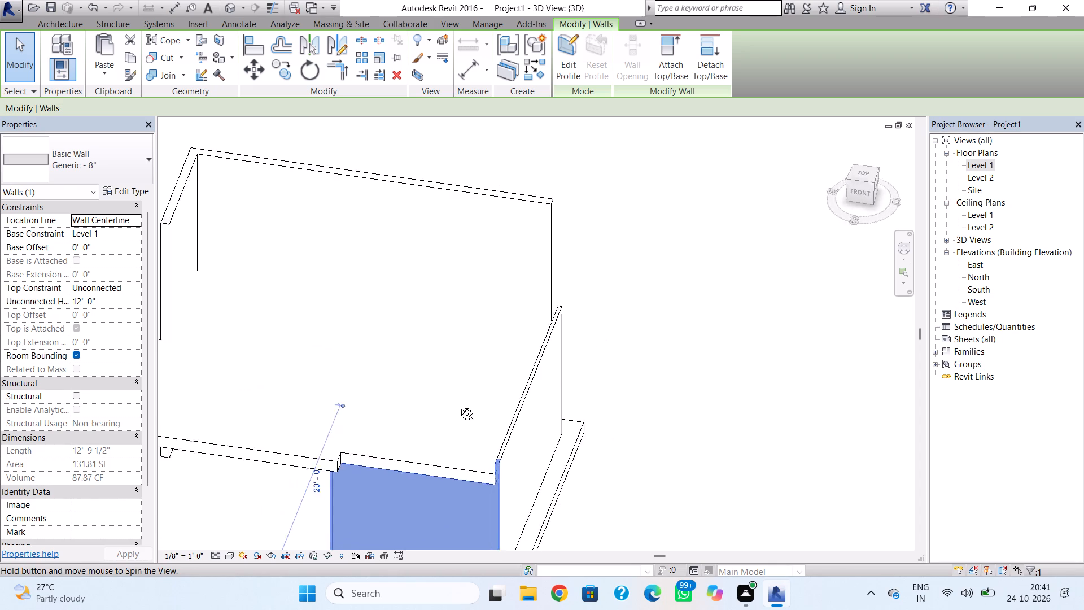
pyautogui.keyDown('shift'); pyautogui.moveTo(458, 406); pyautogui.dragTo(479, 403, button='right'); pyautogui.keyUp('shift')
pyautogui.click(470, 458)
pyautogui.click(470, 458)
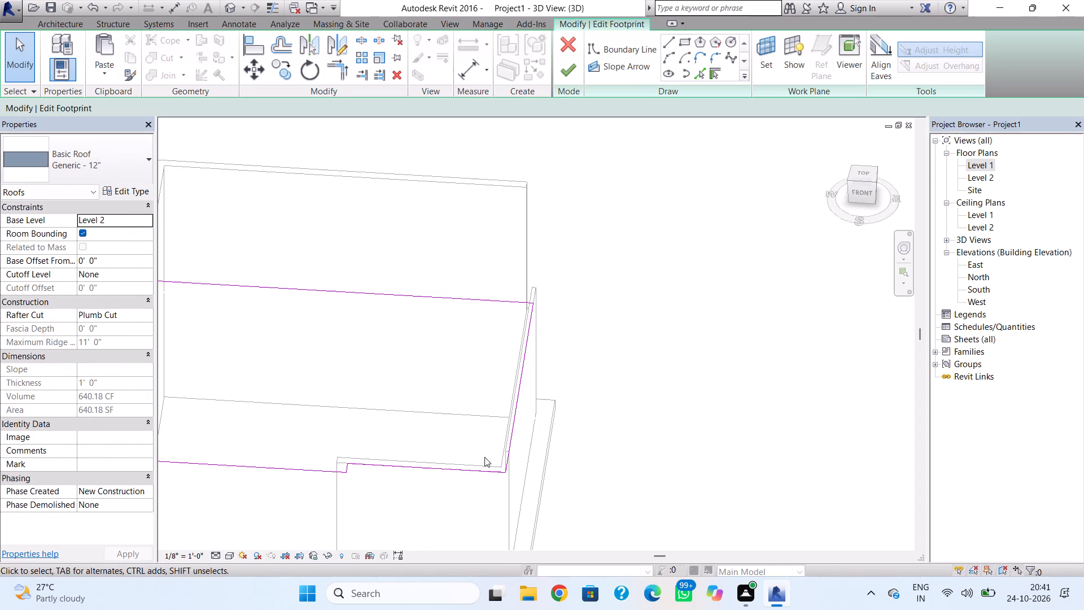
pyautogui.click(978, 161)
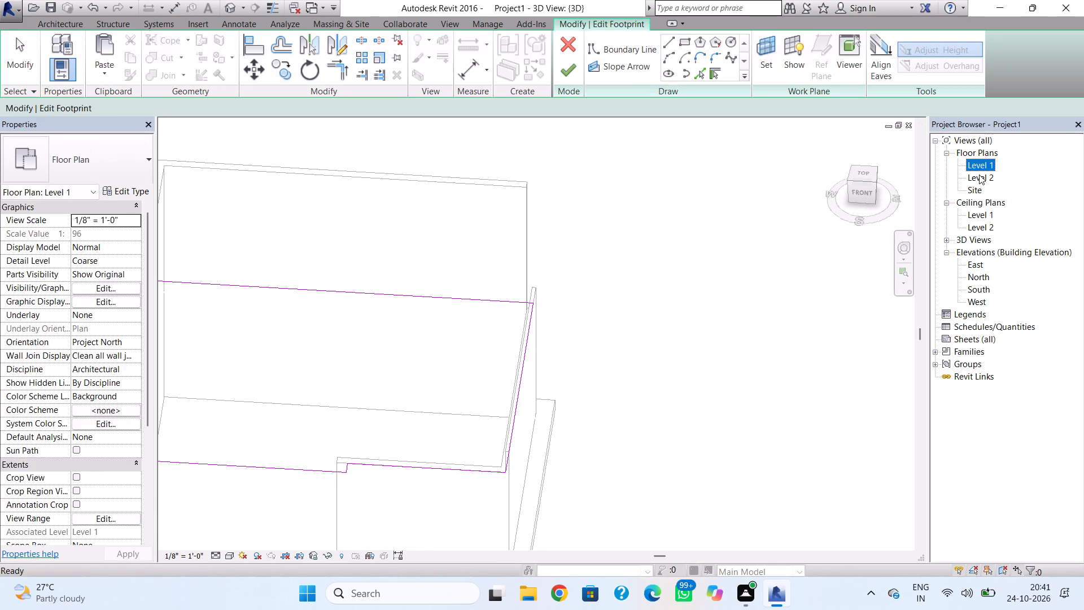
pyautogui.doubleClick(979, 175)
pyautogui.scroll(2, 738, 315)
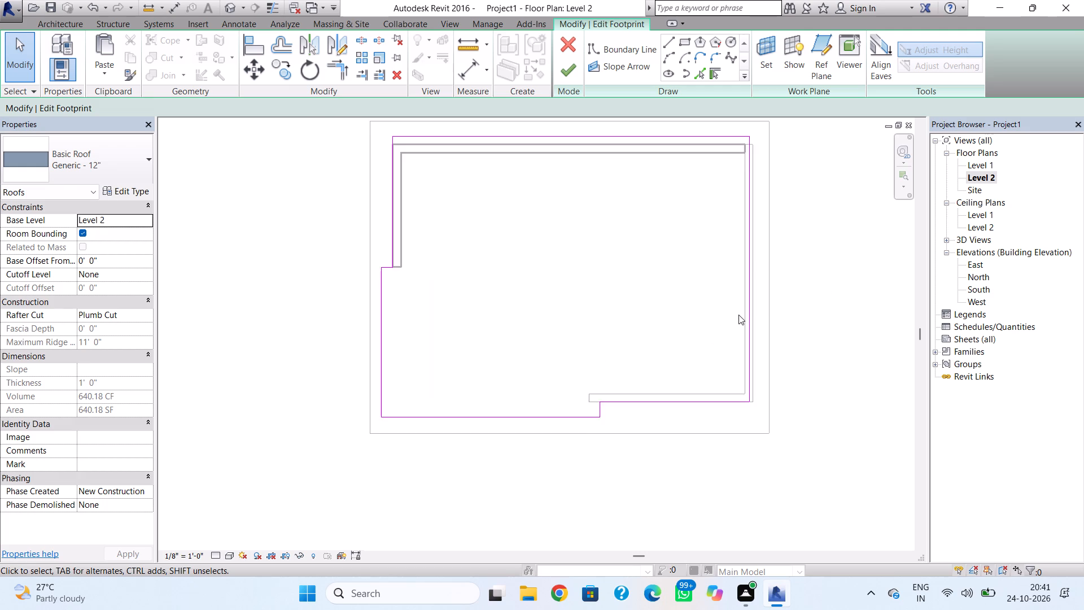
pyautogui.click(748, 311)
pyautogui.press('Right')
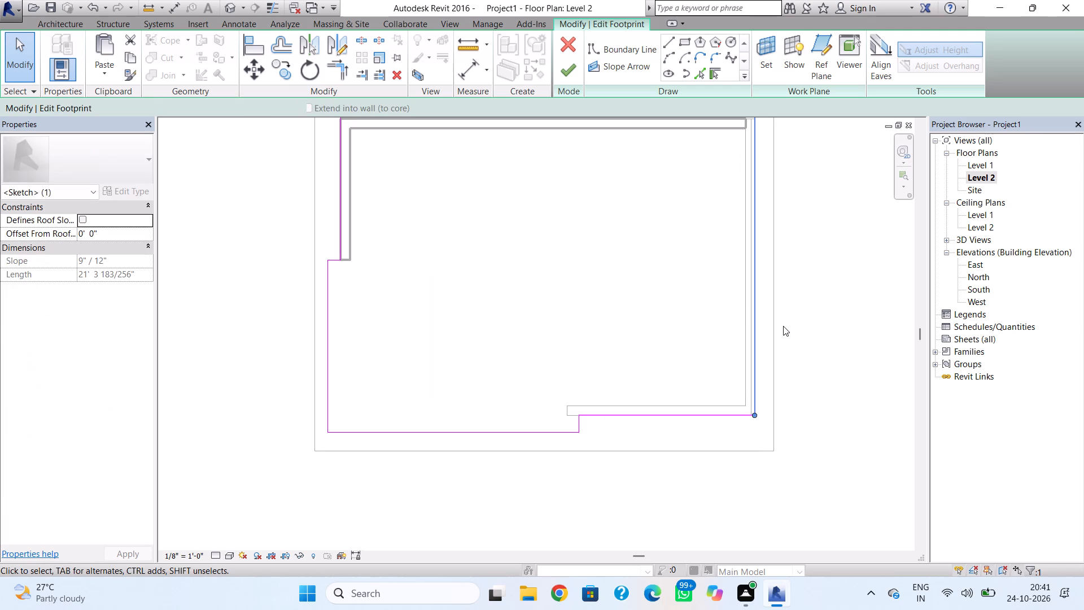
pyautogui.press('Right')
pyautogui.scroll(3, 757, 354)
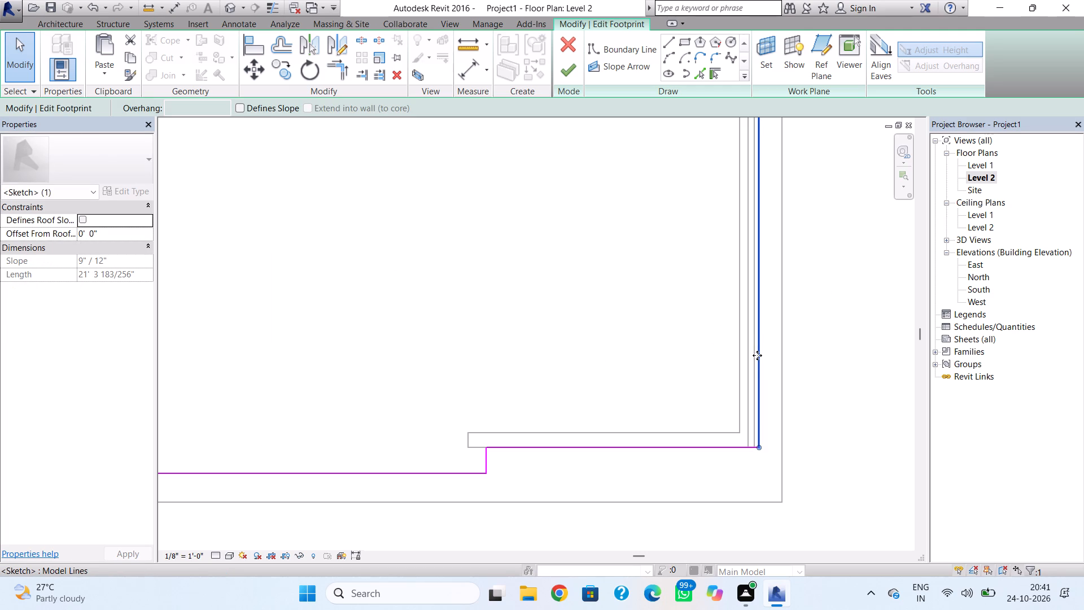
pyautogui.press('Left')
pyautogui.scroll(3, 757, 356)
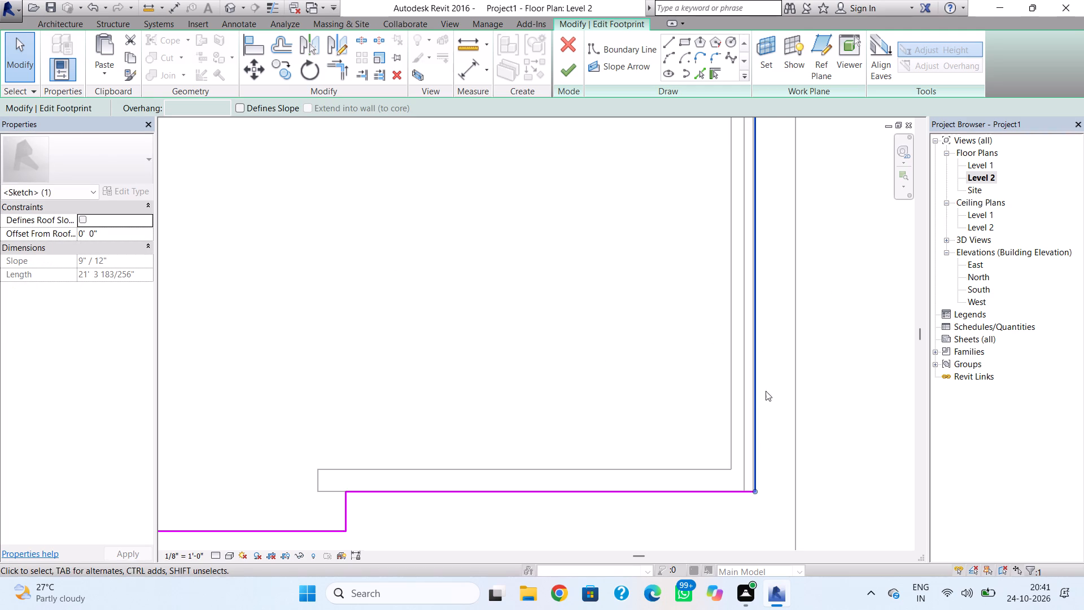
pyautogui.scroll(4, 759, 395)
pyautogui.press('Left')
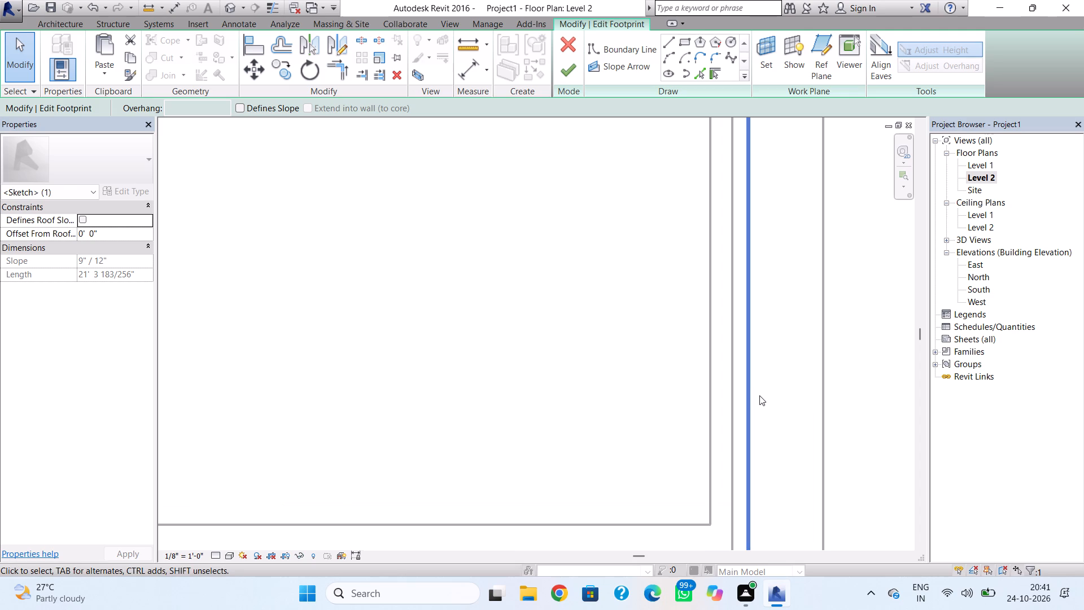
pyautogui.scroll(1, 758, 395)
pyautogui.click(571, 75)
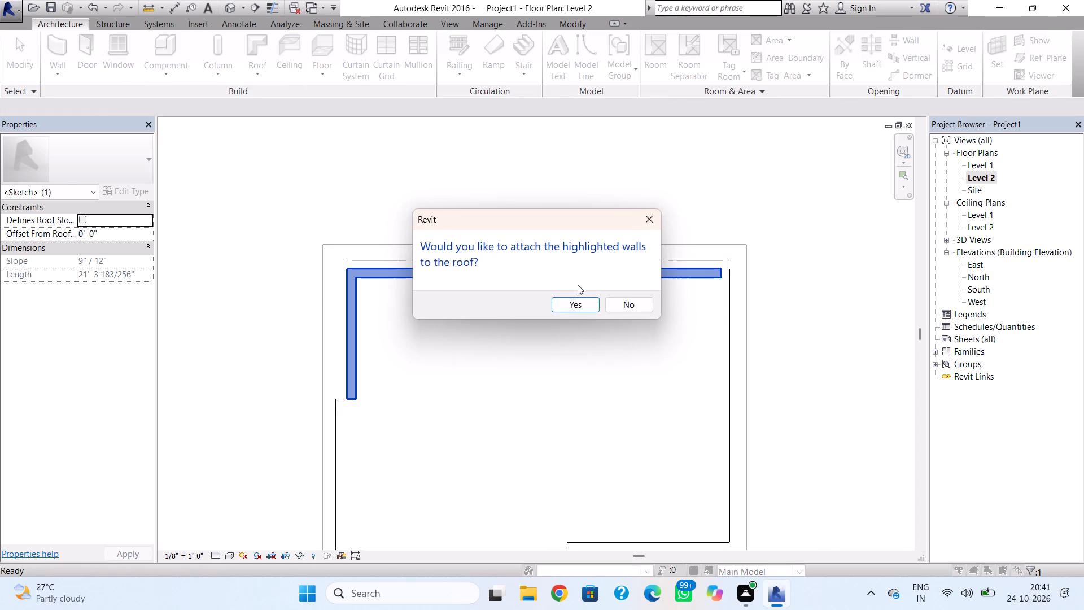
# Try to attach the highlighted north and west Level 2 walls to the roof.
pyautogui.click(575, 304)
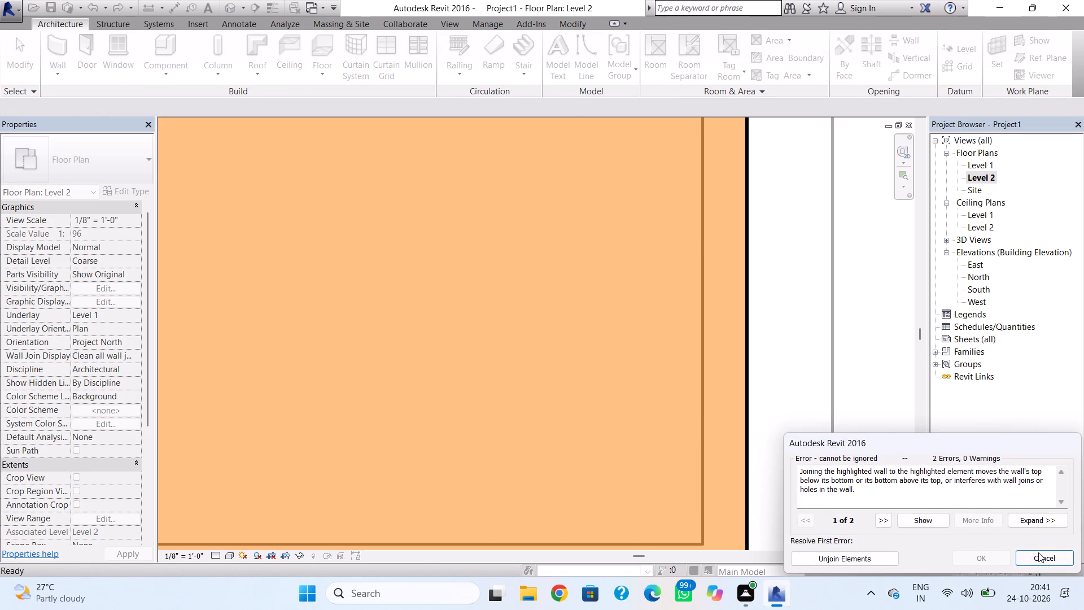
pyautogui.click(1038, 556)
# Delete the ground-floor east wall in the 3D view.
pyautogui.scroll(-1, 783, 351)
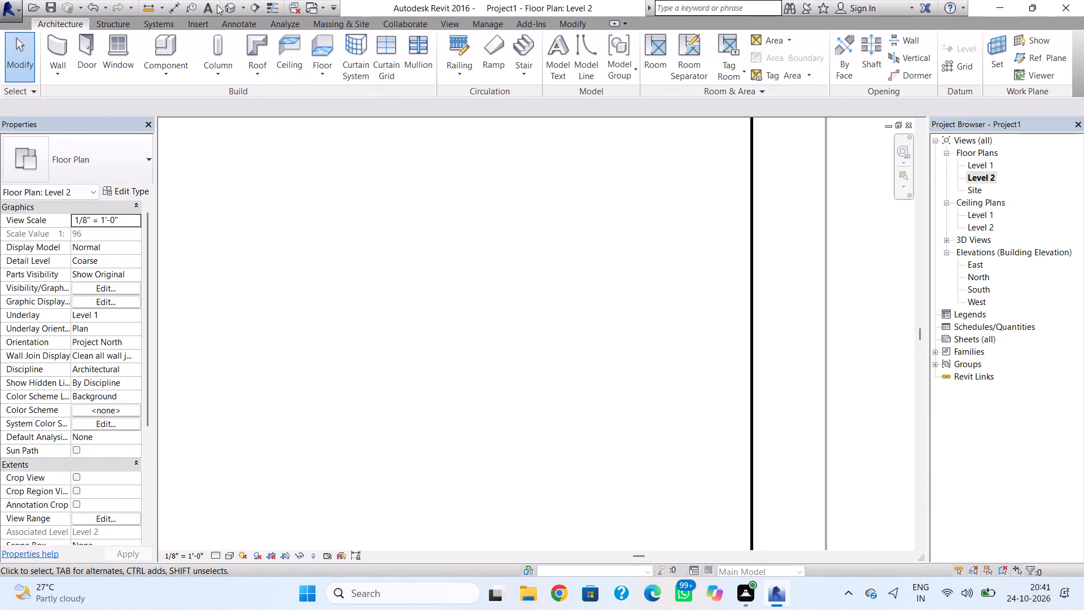
pyautogui.click(229, 7)
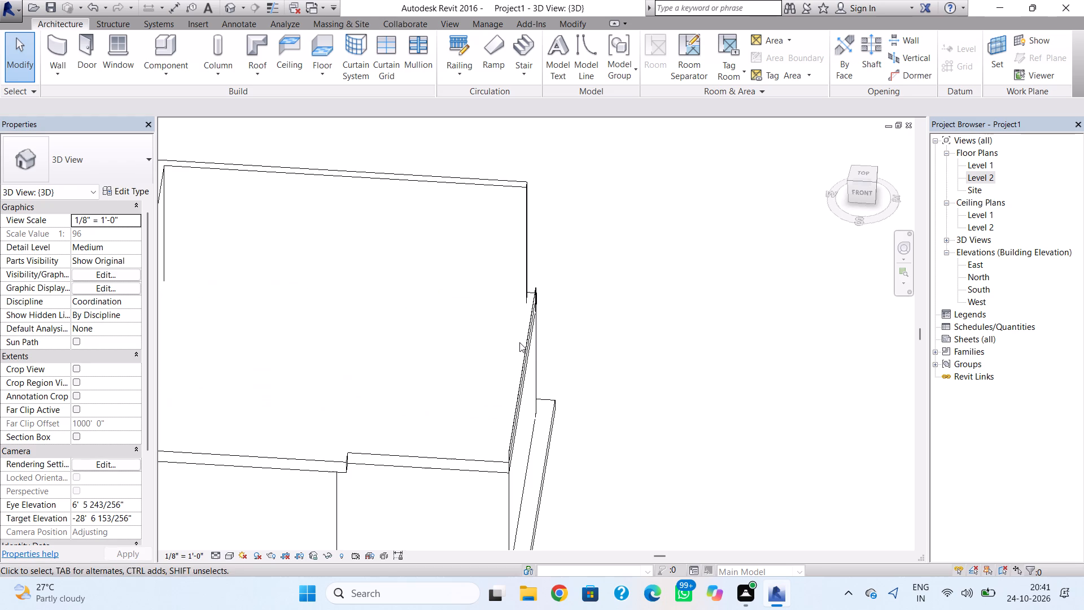
pyautogui.keyDown('shift'); pyautogui.moveTo(617, 345); pyautogui.dragTo(500, 247, button='right'); pyautogui.keyUp('shift')
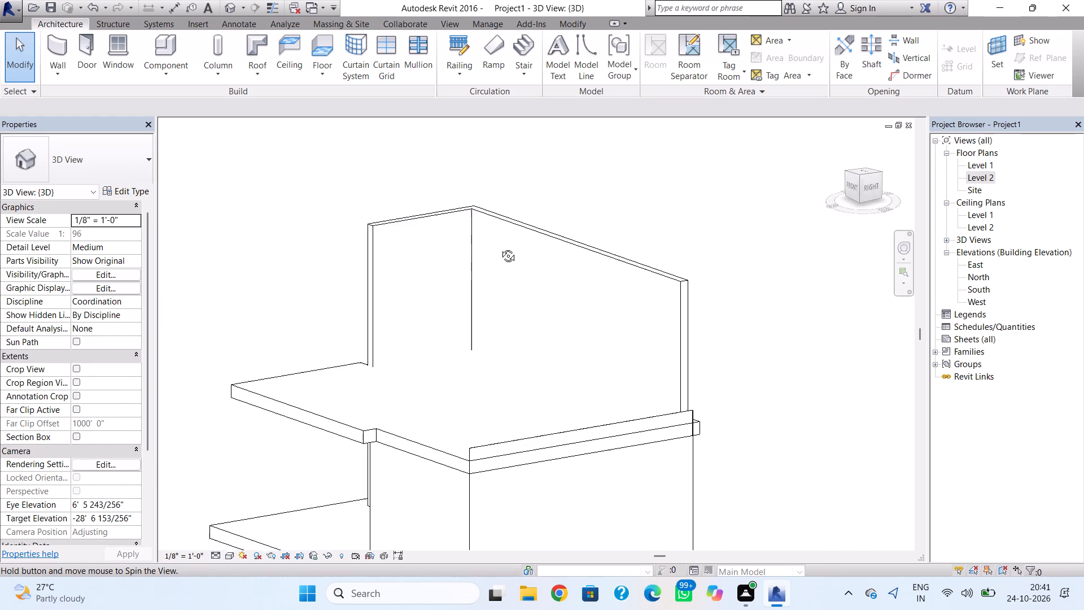
pyautogui.keyDown('shift'); pyautogui.moveTo(500, 247); pyautogui.dragTo(488, 303, button='right'); pyautogui.keyUp('shift')
pyautogui.click(518, 461)
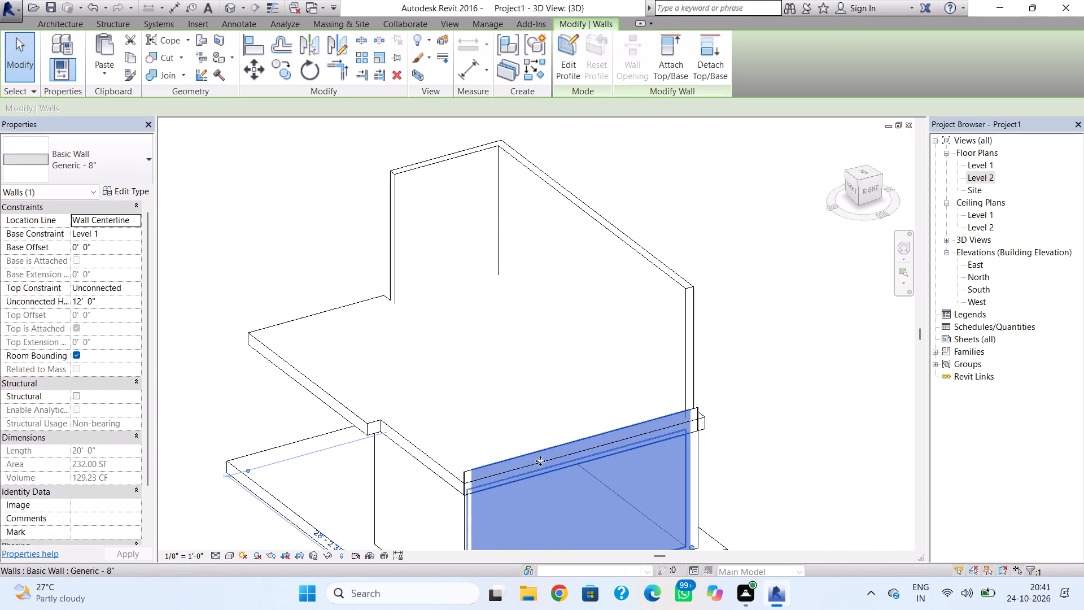
pyautogui.press('Delete')
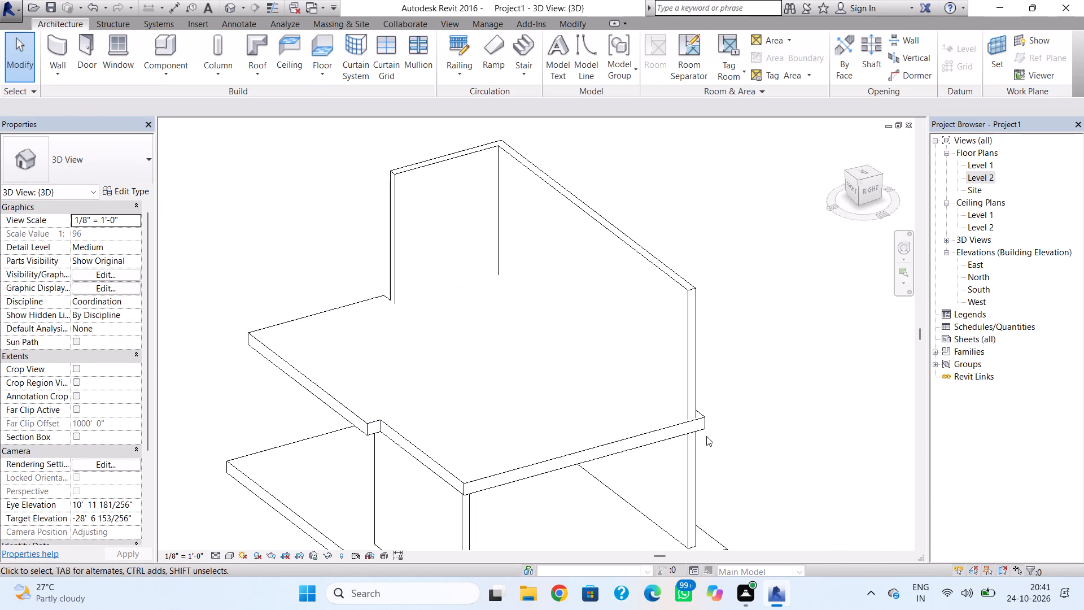
# Compare the ground-floor south wall's east end with the roof edge on the Level 2 plan and return to Level 1.
pyautogui.doubleClick(983, 167)
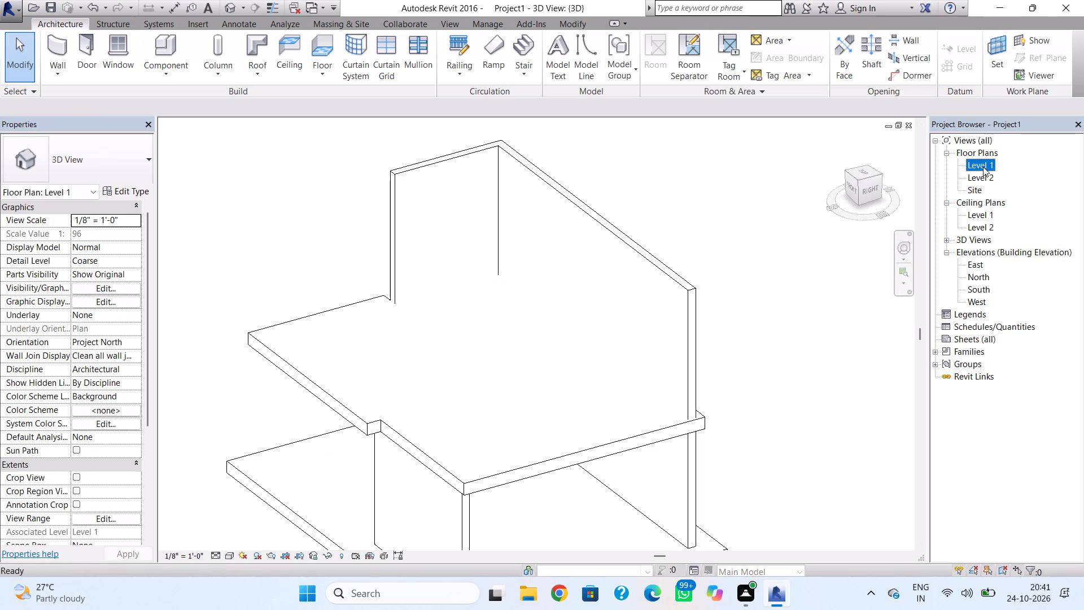
pyautogui.doubleClick(978, 176)
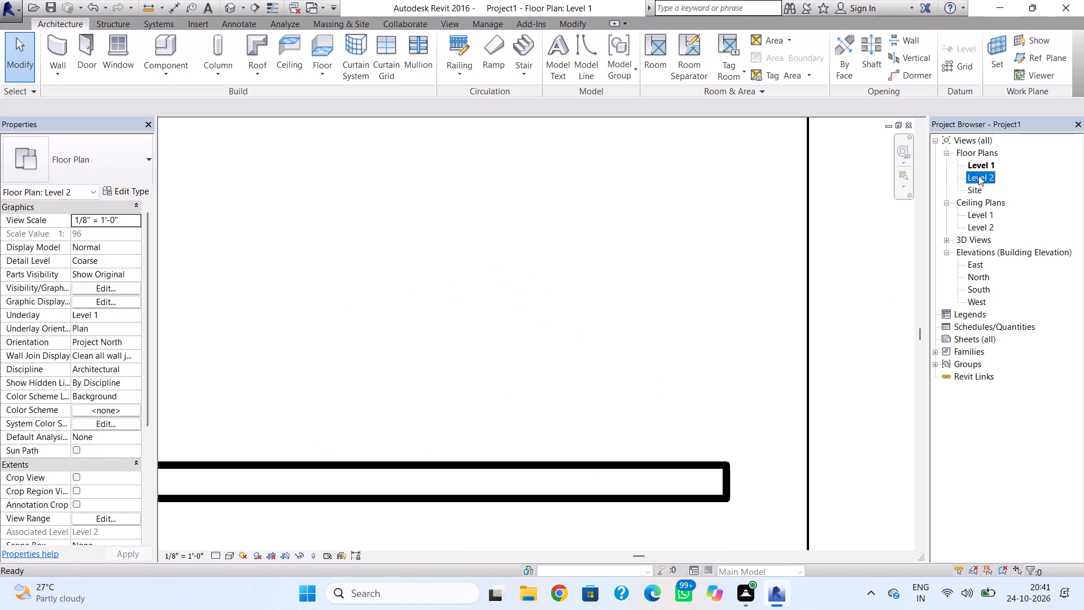
pyautogui.scroll(-4, 870, 259)
pyautogui.scroll(-1, 809, 287)
pyautogui.moveTo(809, 287); pyautogui.dragTo(763, 313, button='middle')
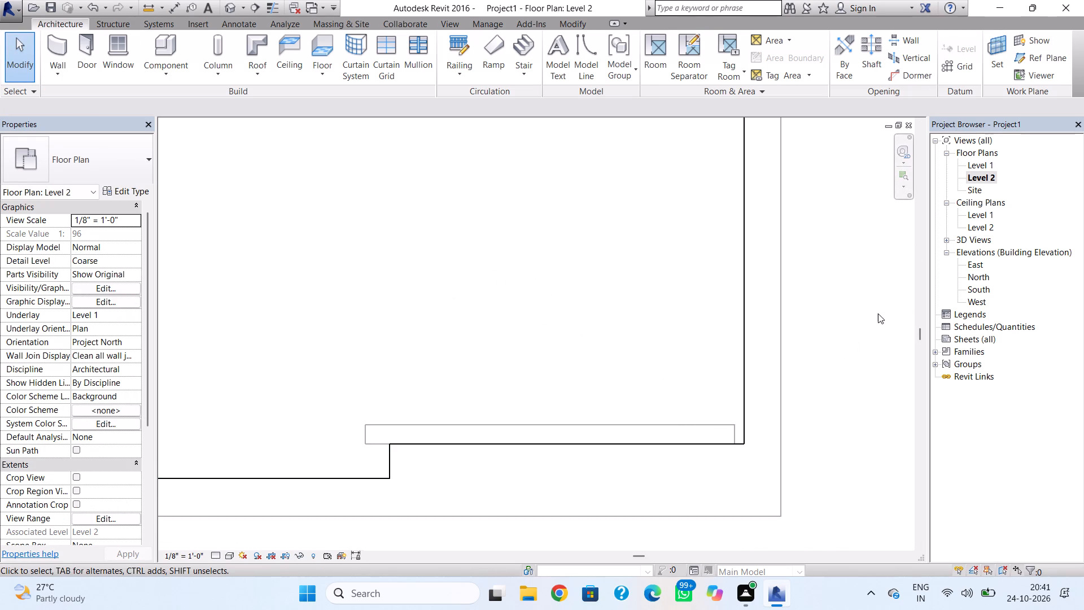
pyautogui.click(977, 167)
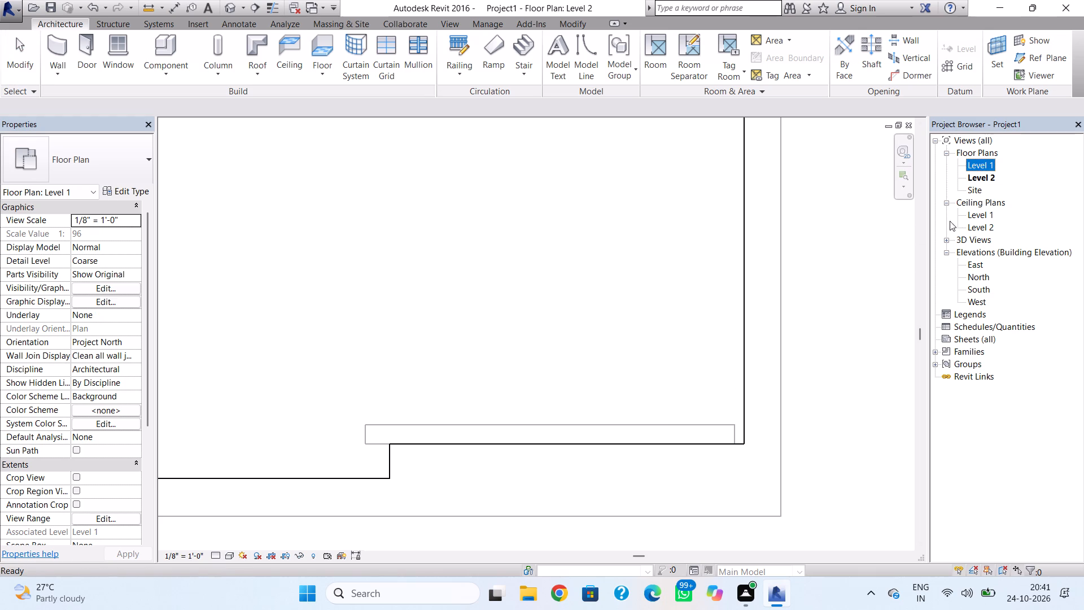
pyautogui.doubleClick(980, 165)
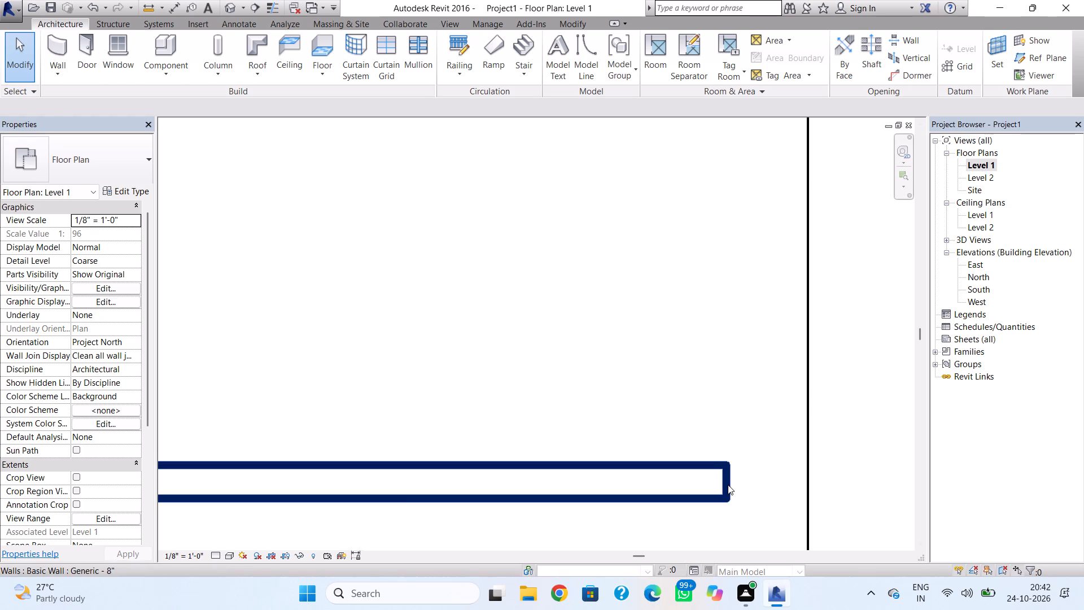
# Nudge the ground-floor south wall eastward on the Level 1 plan, checking its east end against the roof edge on Level 2.
pyautogui.click(728, 485)
pyautogui.press('Right')
pyautogui.press('Right')
pyautogui.press('Right')
pyautogui.press('Right')
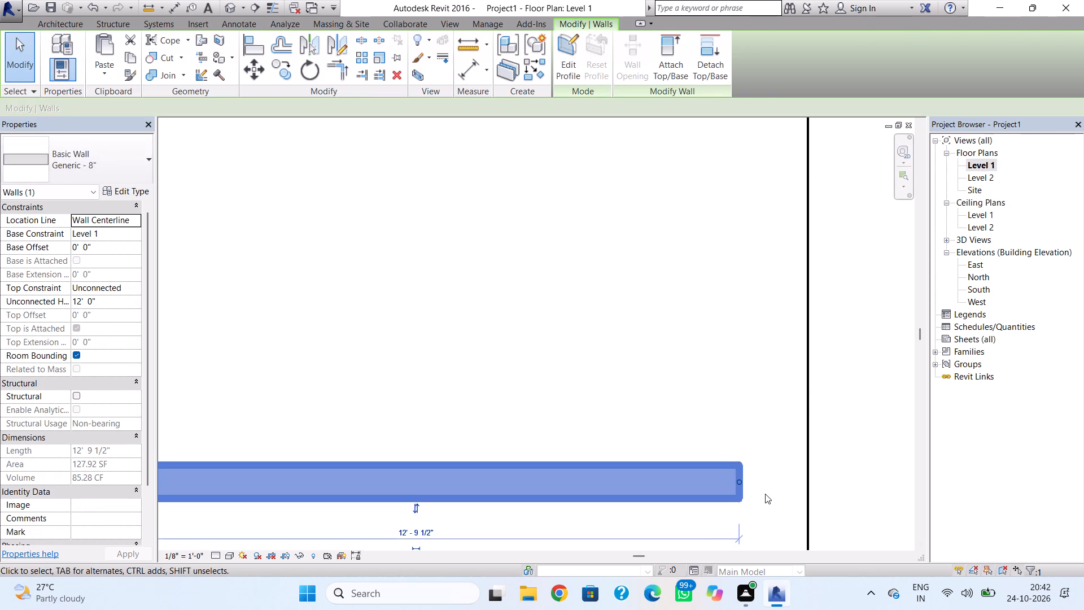
pyautogui.click(765, 492)
pyautogui.click(227, 4)
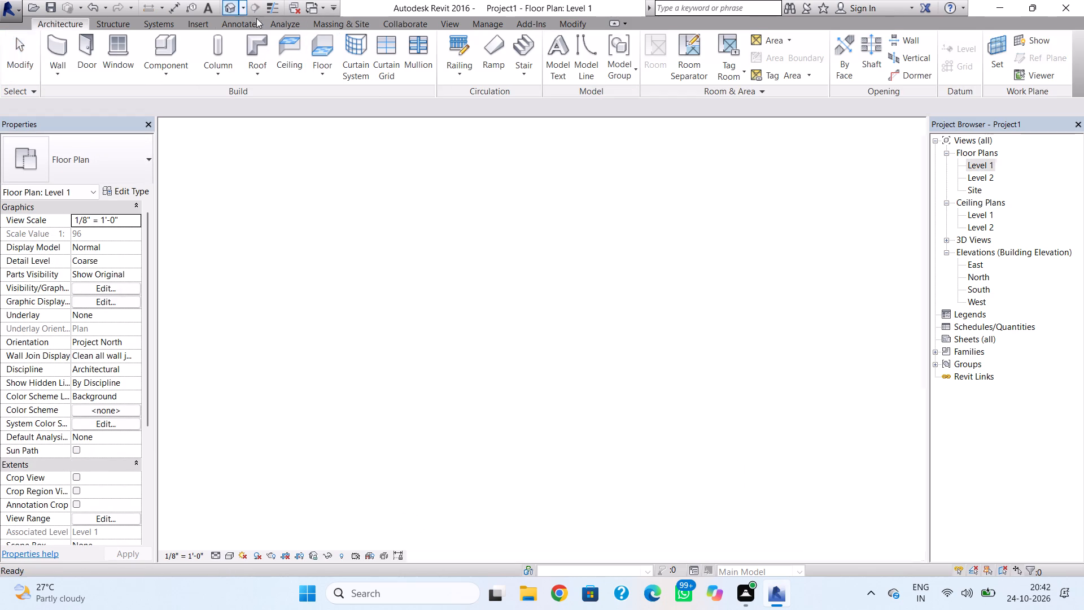
pyautogui.doubleClick(980, 176)
pyautogui.scroll(-1, 849, 320)
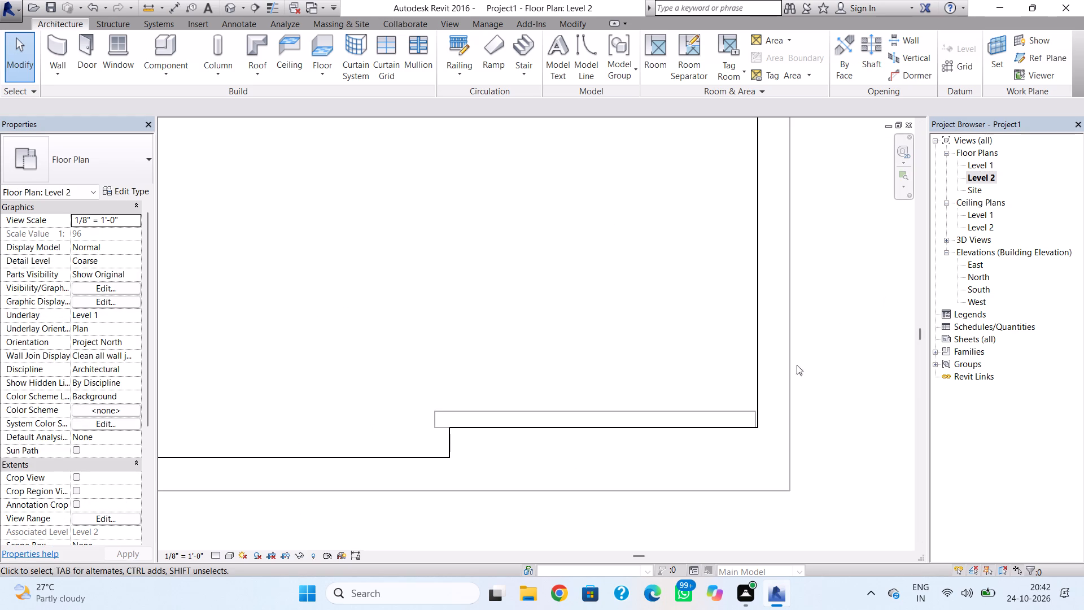
pyautogui.click(986, 164)
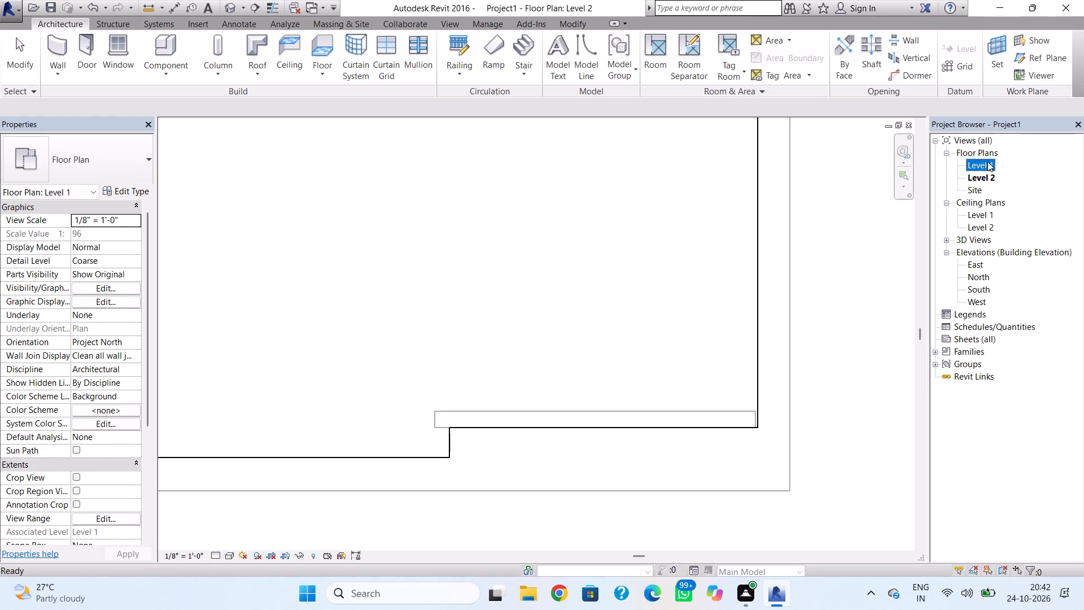
pyautogui.click(987, 162)
pyautogui.click(736, 471)
pyautogui.press('Right')
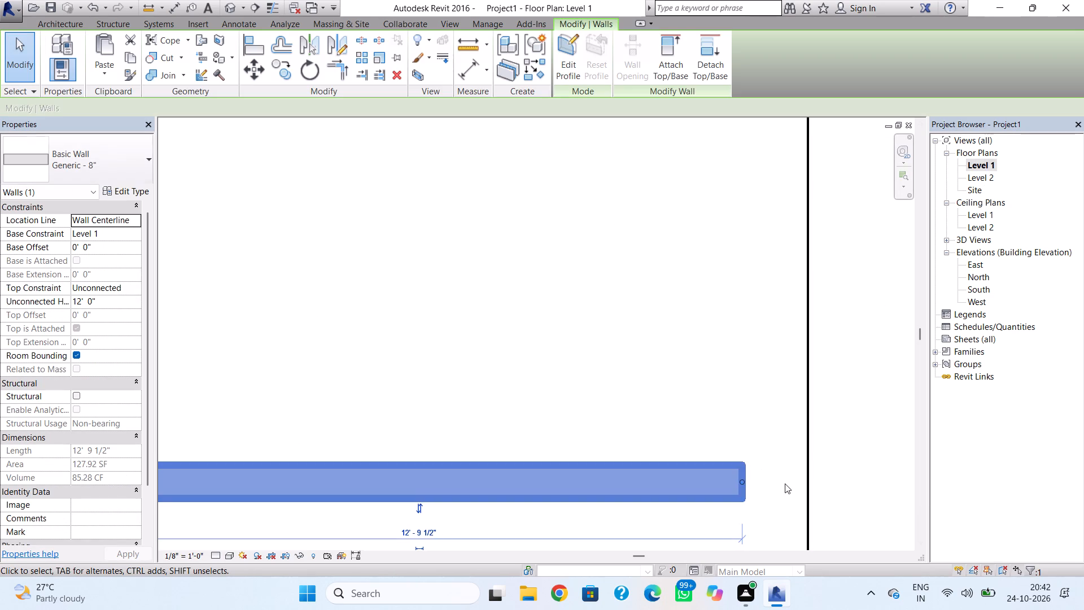
# Extend the Level 2 north wall's east end to the roof's east edge, giving a length of 28' 6 1/4".
pyautogui.click(977, 177)
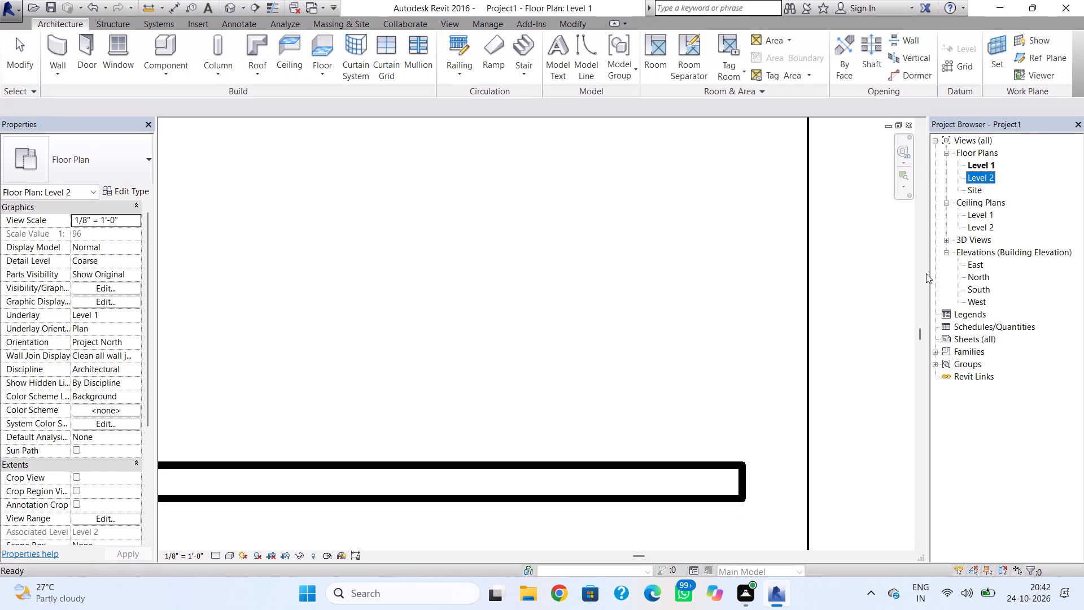
pyautogui.click(227, 6)
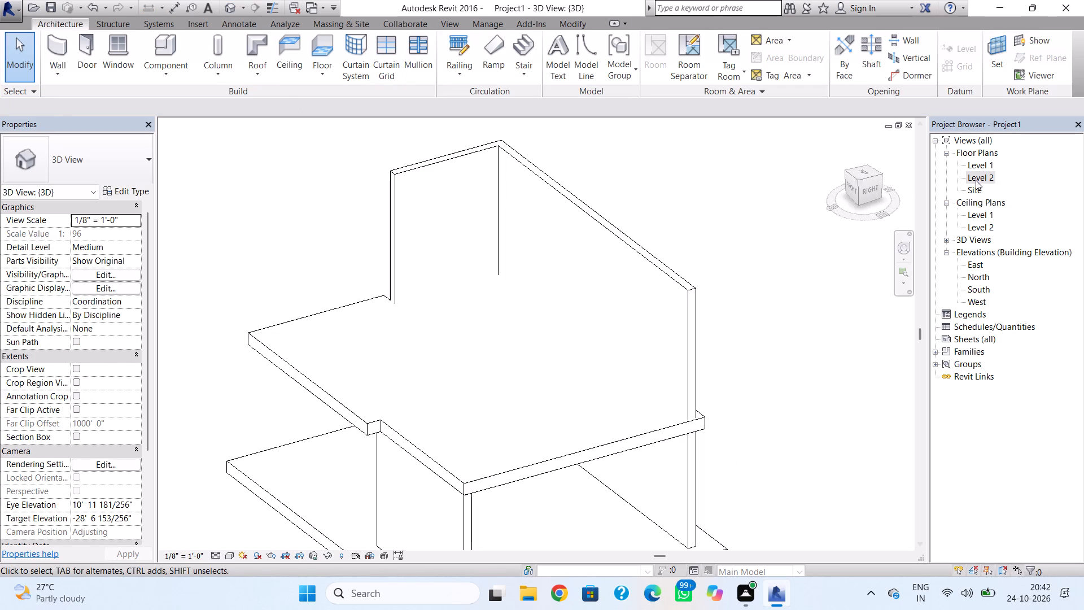
pyautogui.doubleClick(977, 180)
pyautogui.scroll(-3, 783, 285)
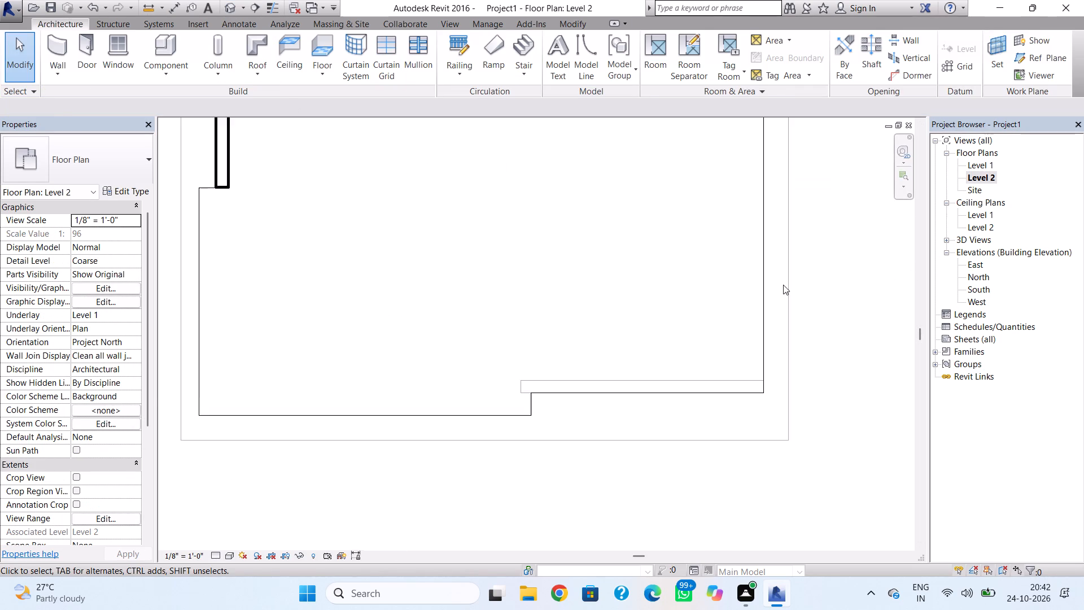
pyautogui.moveTo(783, 285); pyautogui.dragTo(725, 369, button='middle')
pyautogui.scroll(-1, 786, 213)
pyautogui.moveTo(786, 218); pyautogui.dragTo(782, 264, button='middle')
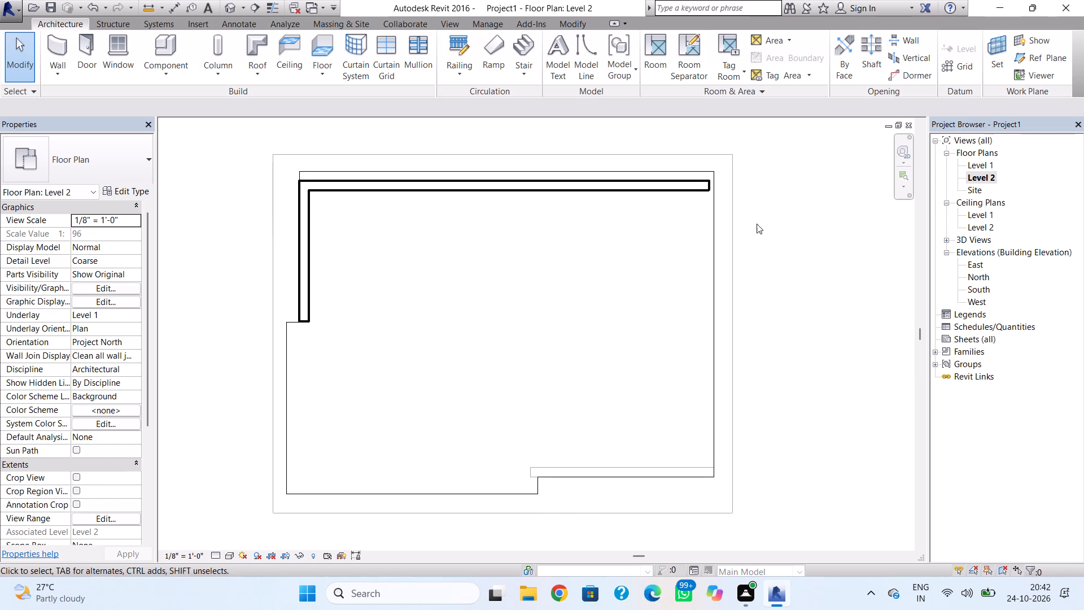
pyautogui.click(702, 188)
pyautogui.scroll(2, 716, 200)
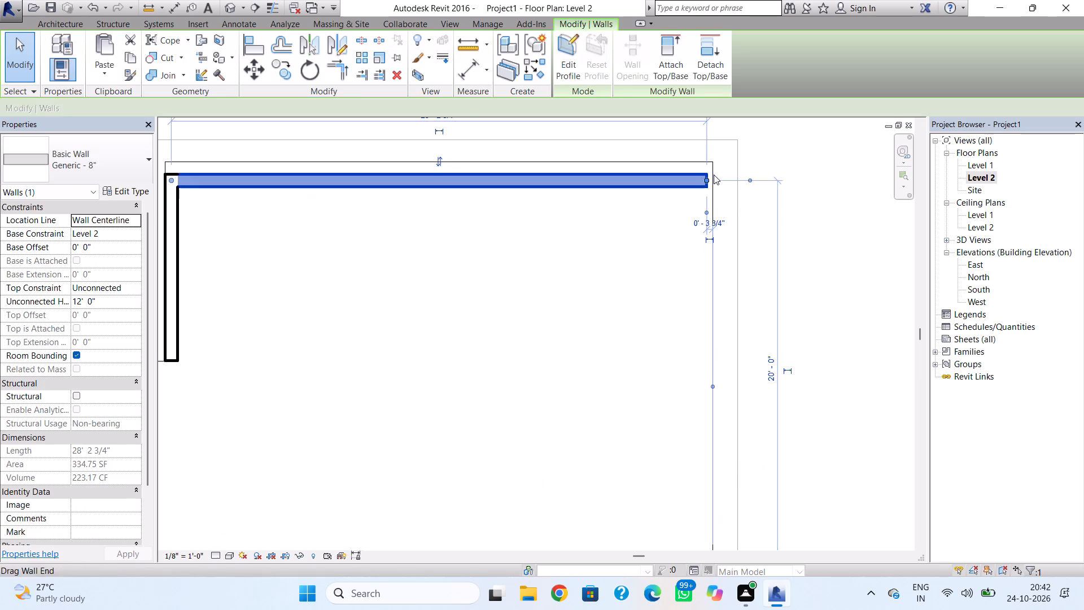
pyautogui.scroll(4, 707, 180)
pyautogui.moveTo(707, 180); pyautogui.dragTo(718, 181)
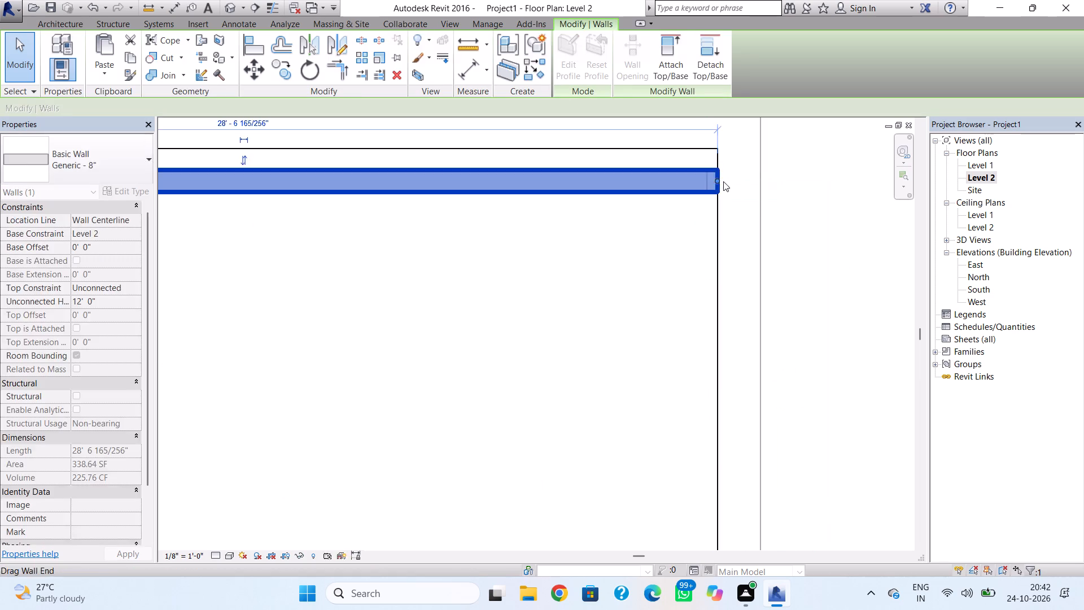
pyautogui.click(724, 182)
pyautogui.moveTo(726, 180); pyautogui.dragTo(718, 182)
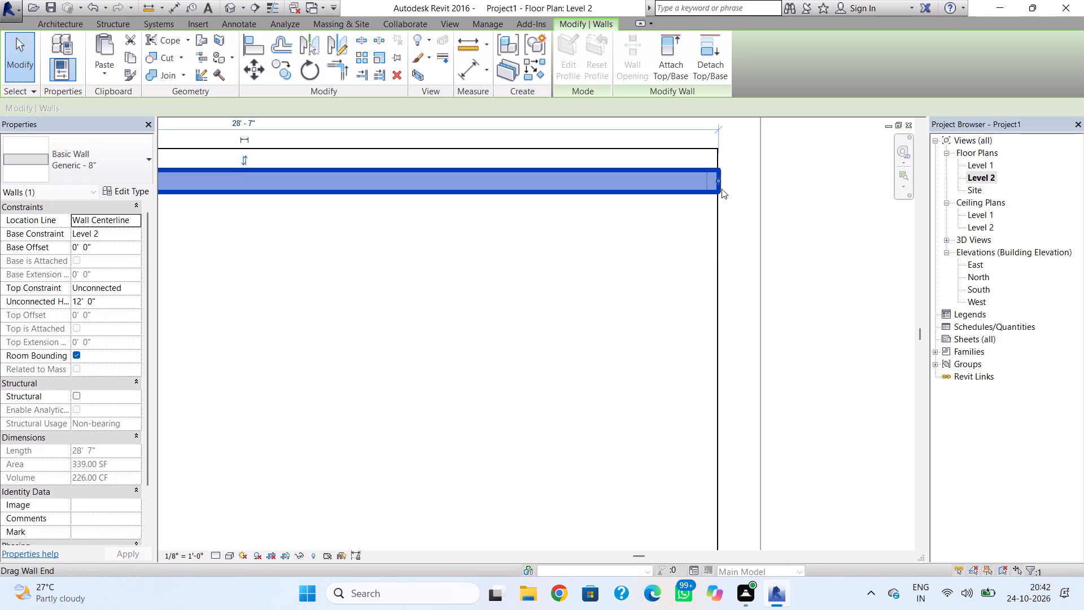
pyautogui.scroll(3, 726, 191)
pyautogui.press('Left')
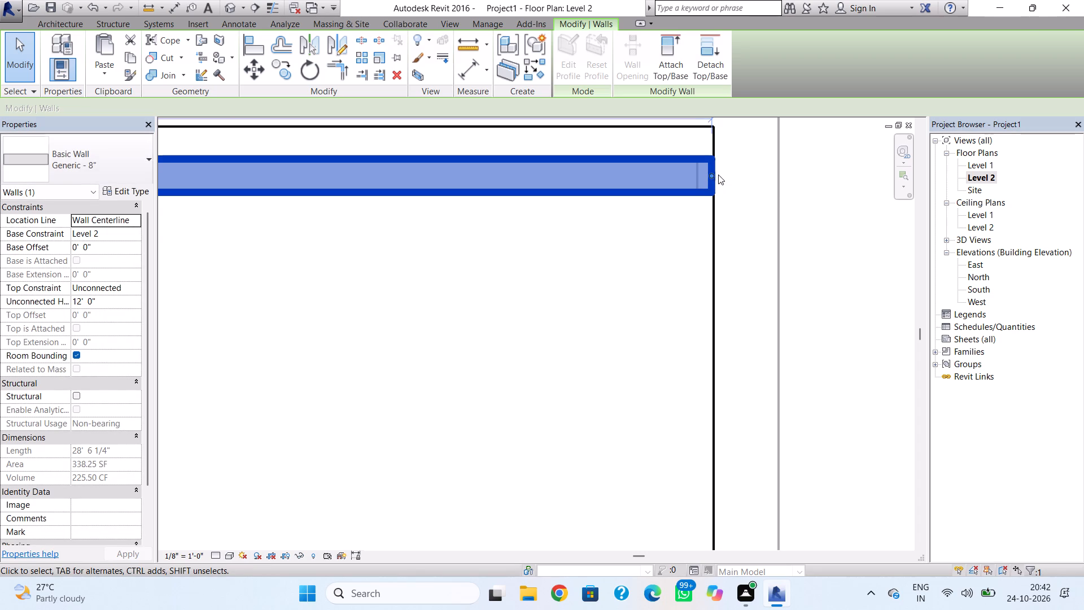
pyautogui.click(724, 177)
# Nudge the Level 2 north wall northward until its outer face lines up with the roof's north edge.
pyautogui.scroll(-3, 702, 218)
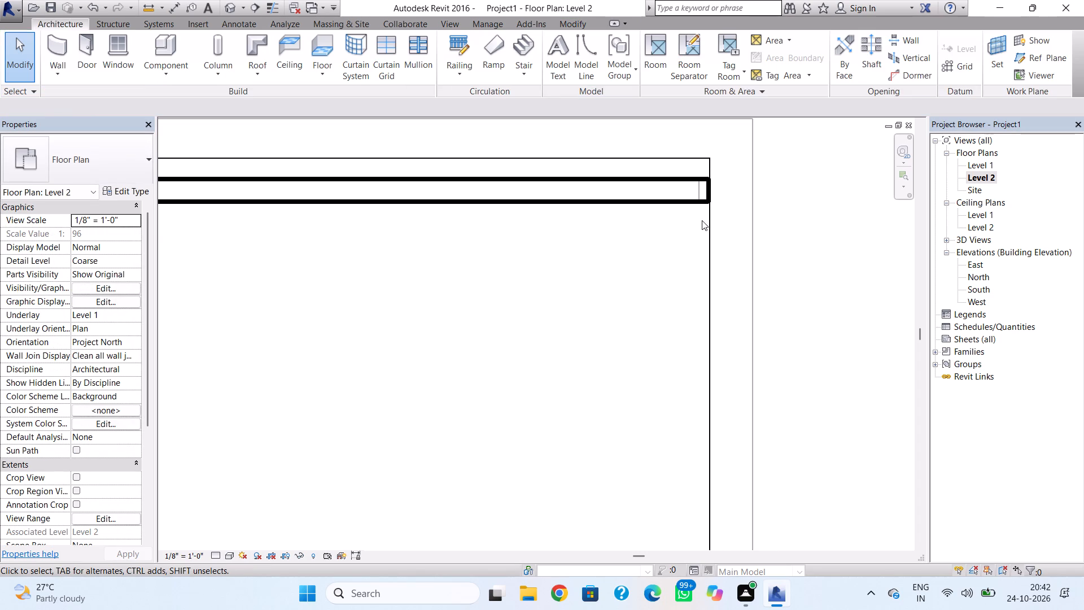
pyautogui.scroll(-2, 702, 220)
pyautogui.click(636, 201)
pyautogui.scroll(-2, 641, 195)
pyautogui.moveTo(655, 209); pyautogui.dragTo(763, 214, button='middle')
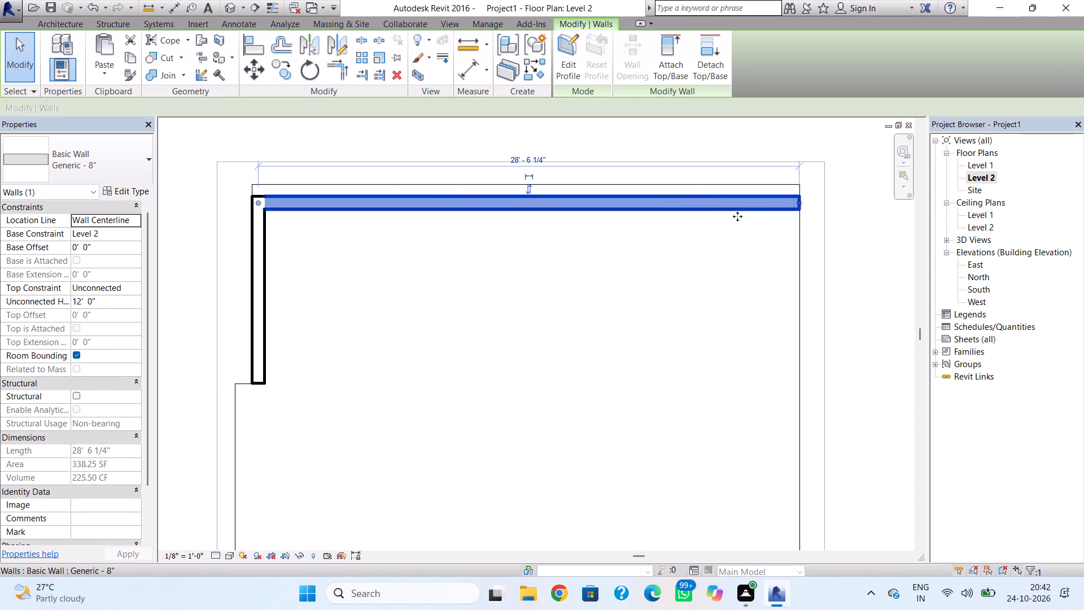
pyautogui.press('Up')
pyautogui.press('Up')
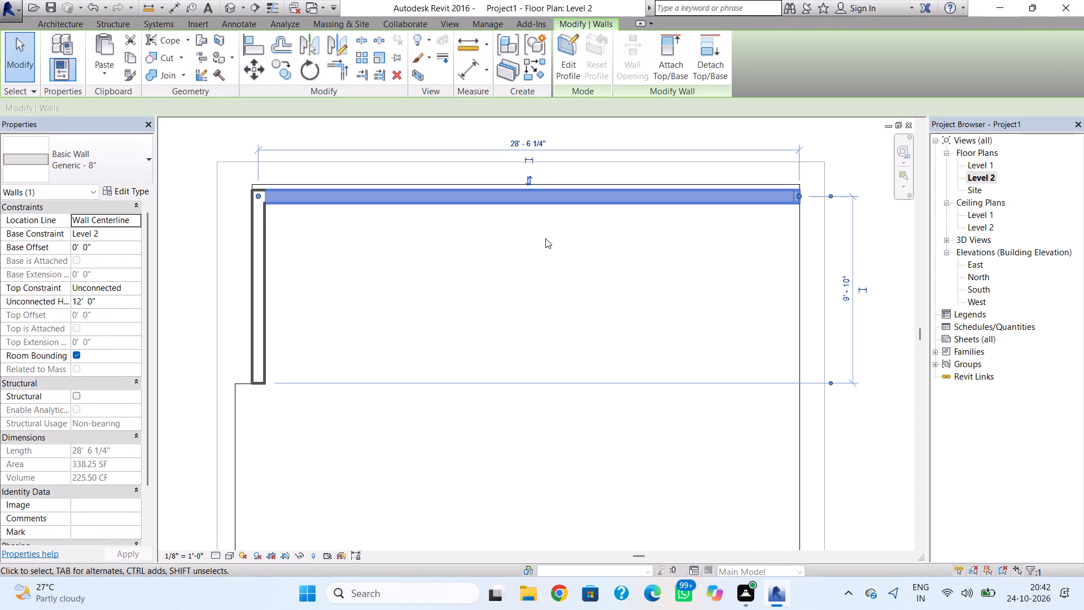
pyautogui.press('Up')
pyautogui.press('Up')
pyautogui.click(544, 246)
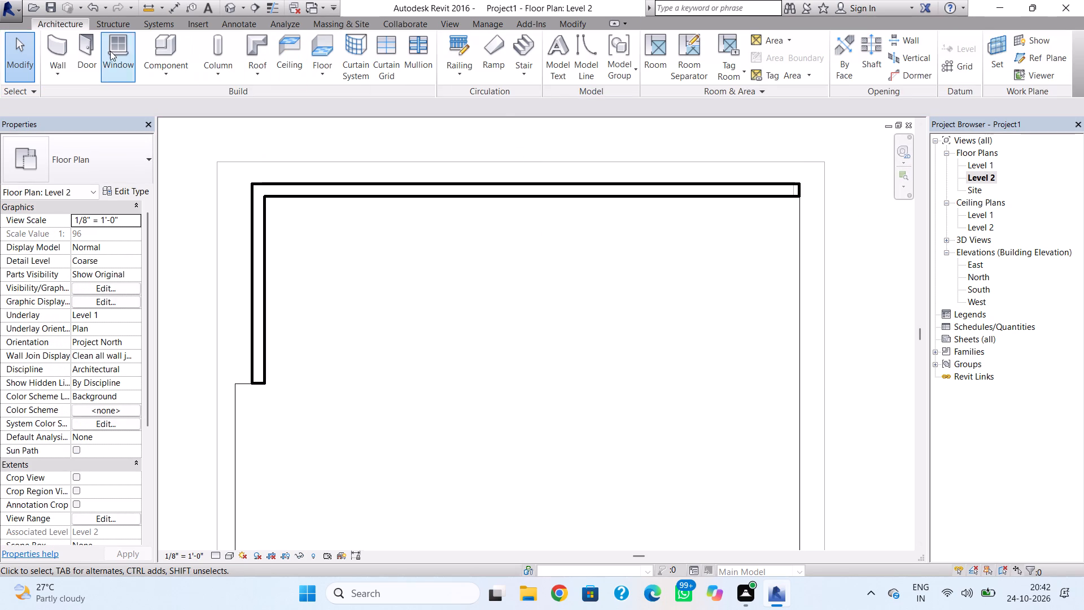
# Draw a Generic - 8" east wall on Level 2 with location line Finish Face: Exterior, running 20' 0" south from the north wall's inner east corner.
pyautogui.click(63, 53)
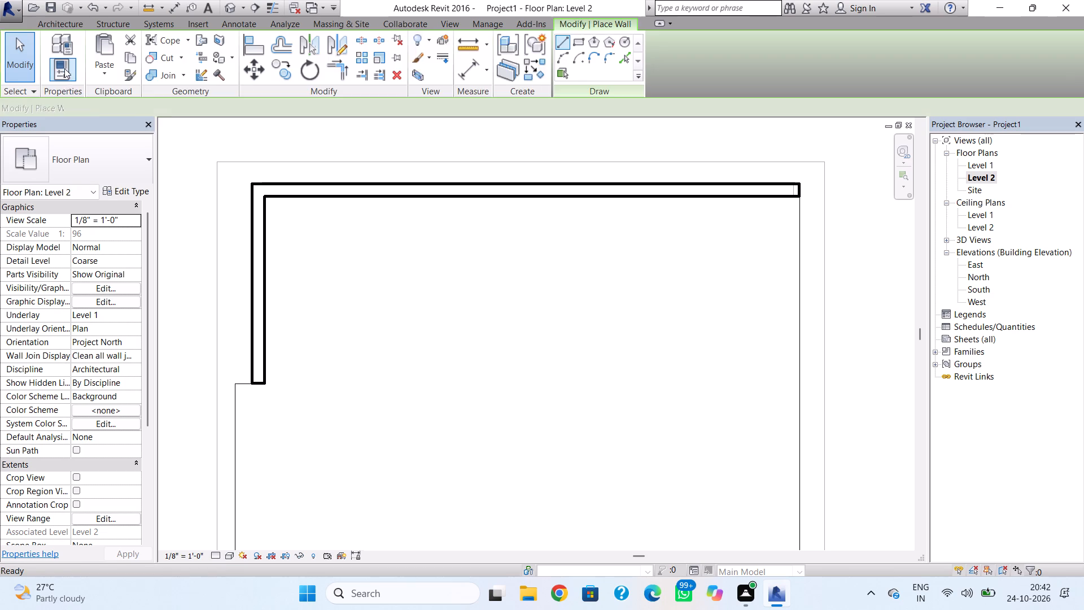
pyautogui.click(125, 154)
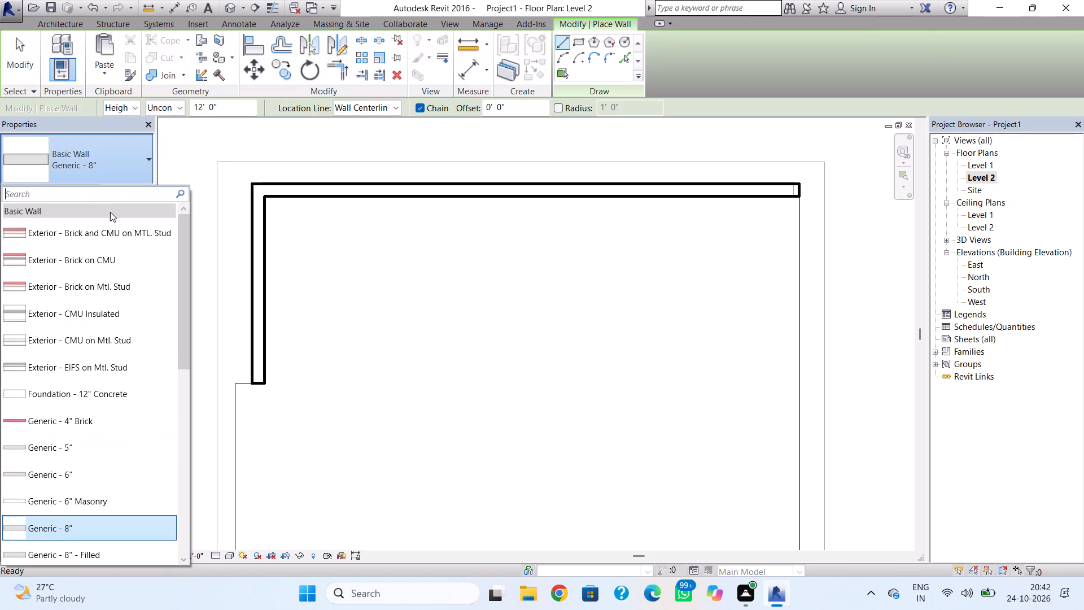
pyautogui.click(47, 529)
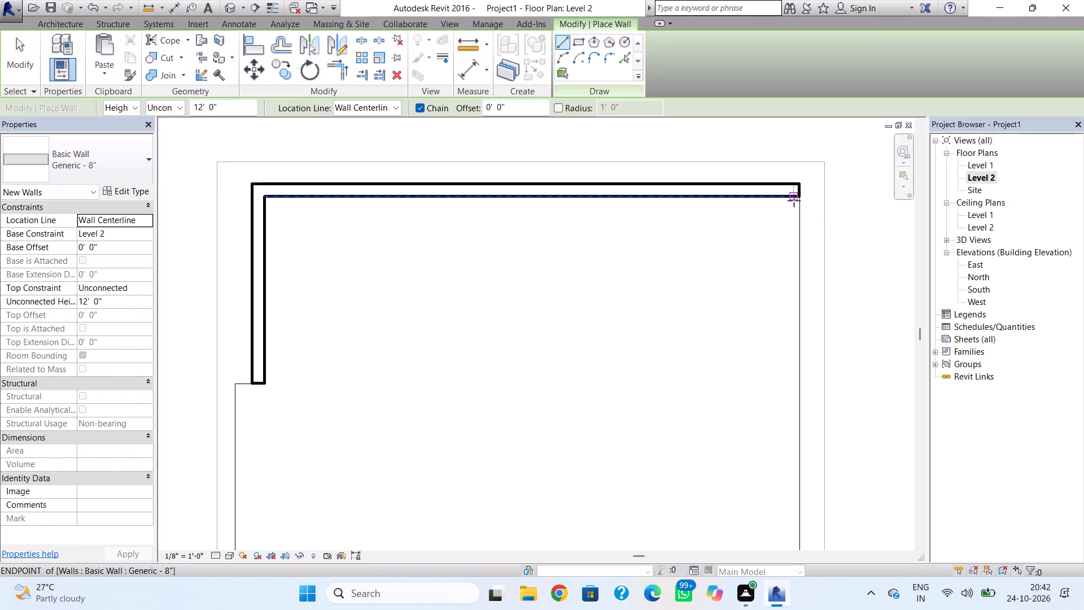
pyautogui.click(375, 104)
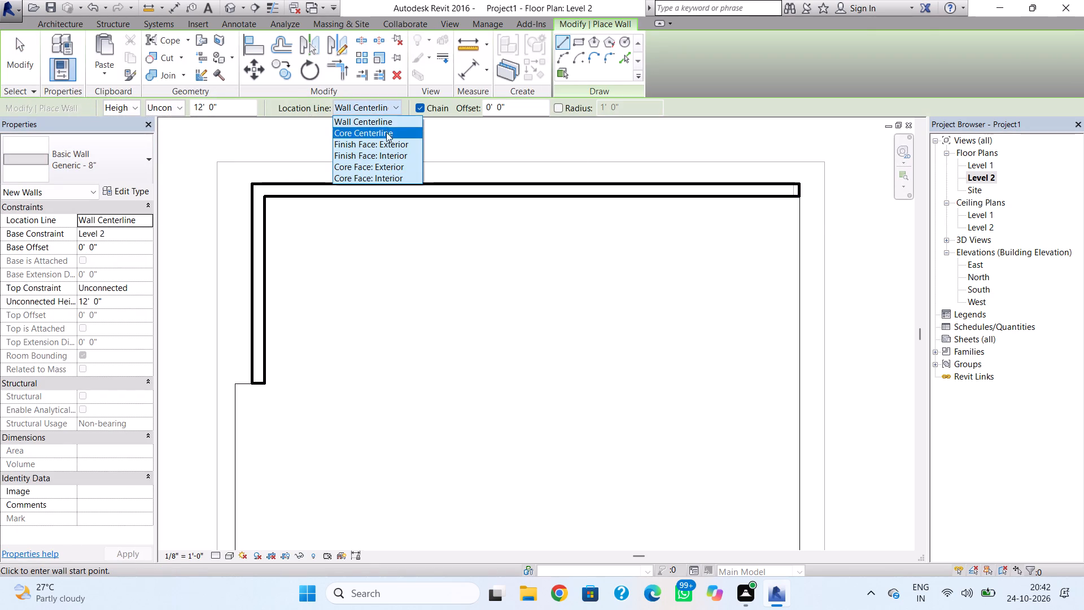
pyautogui.click(387, 145)
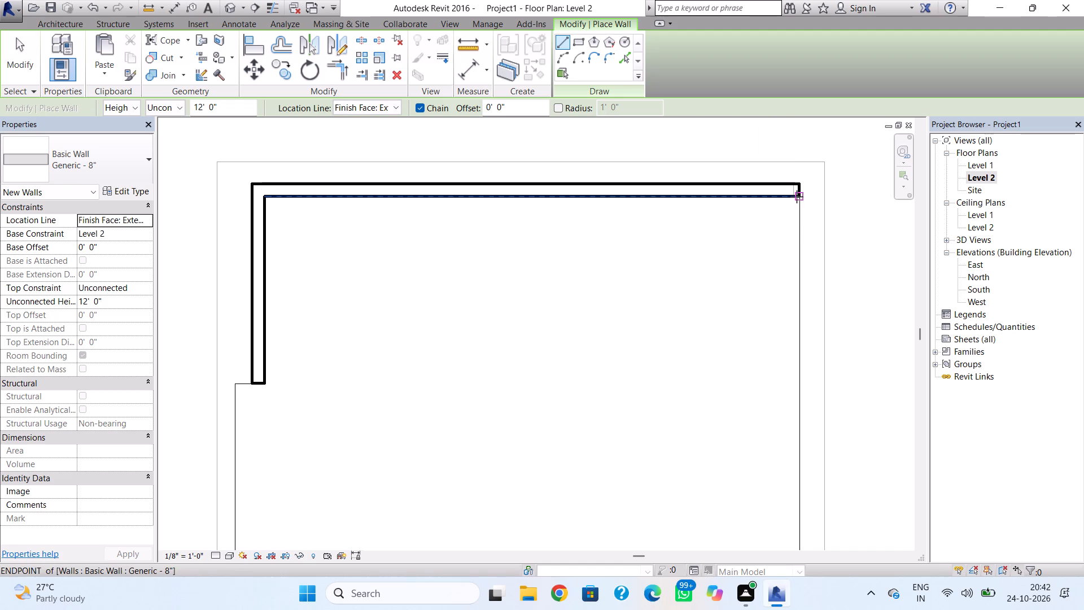
pyautogui.click(797, 197)
pyautogui.scroll(-2, 801, 361)
pyautogui.moveTo(801, 361); pyautogui.dragTo(753, 227, button='middle')
pyautogui.scroll(-1, 753, 227)
pyautogui.scroll(5, 749, 367)
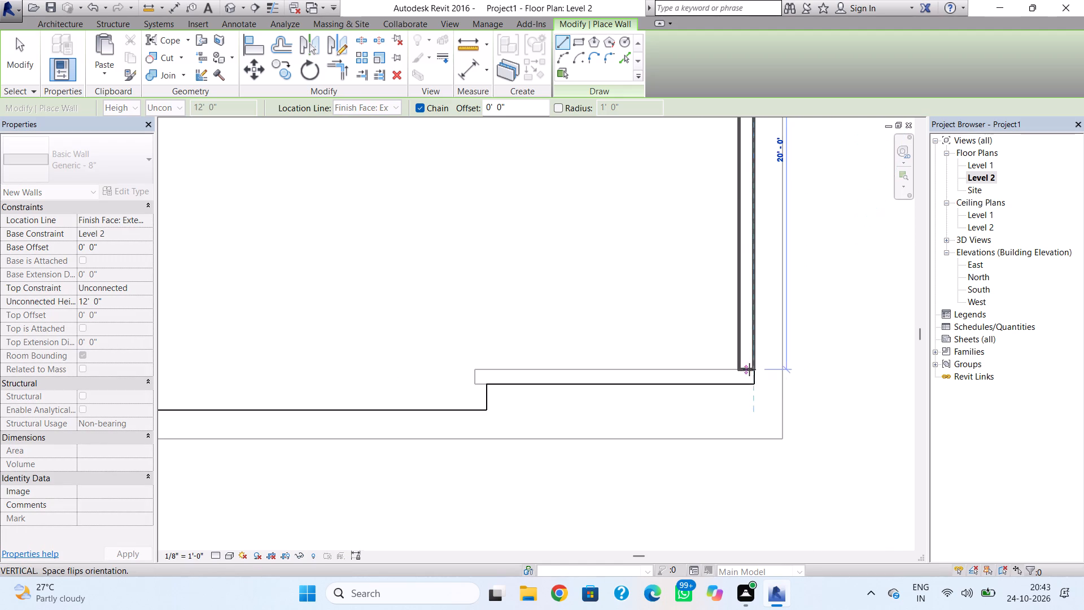
pyautogui.scroll(3, 749, 369)
pyautogui.click(748, 375)
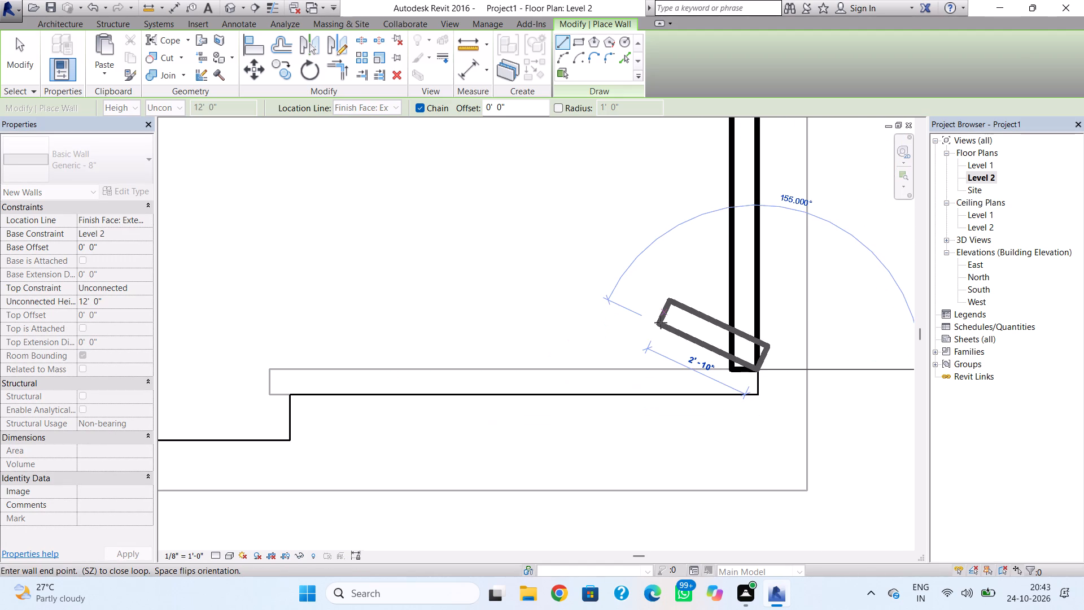
pyautogui.press('Escape')
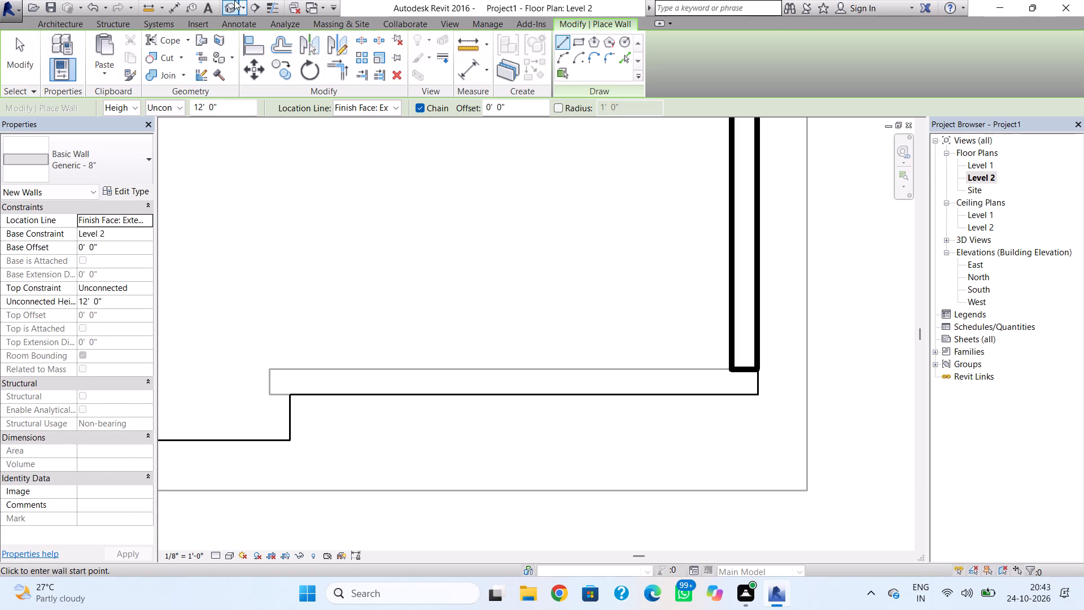
pyautogui.click(233, 2)
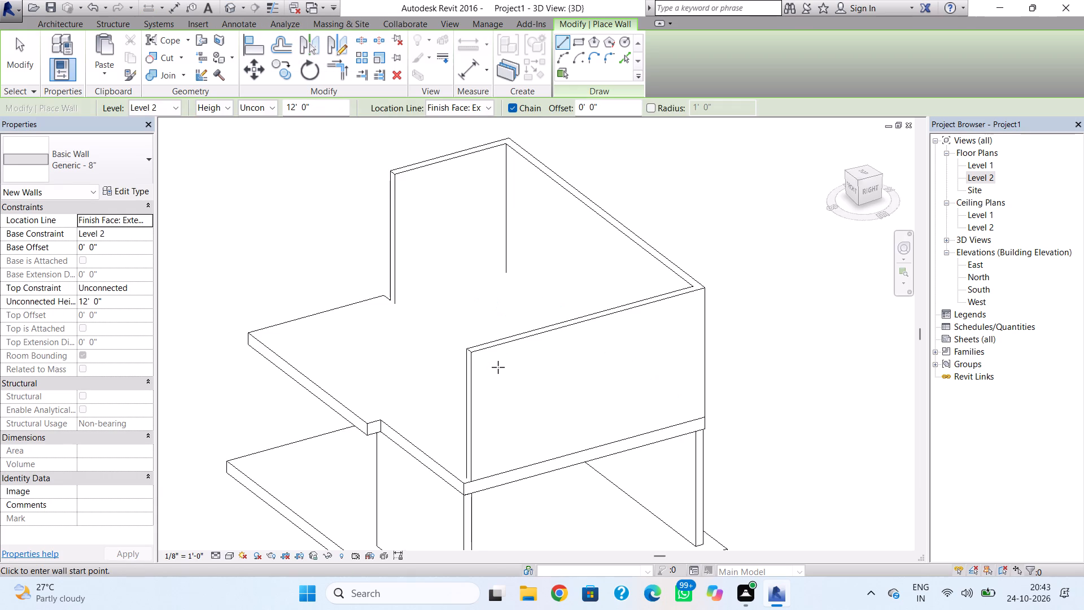
pyautogui.press('Escape')
# Copy the Level 2 east wall in the 3D view and paste it aligned to Level 1.
pyautogui.click(509, 343)
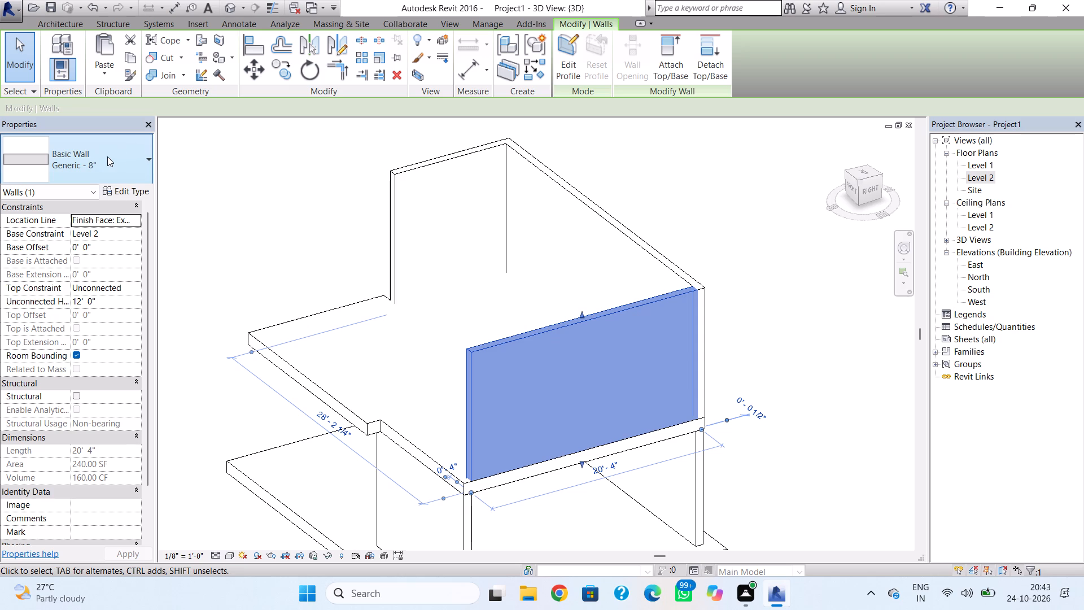
pyautogui.click(128, 59)
pyautogui.click(102, 75)
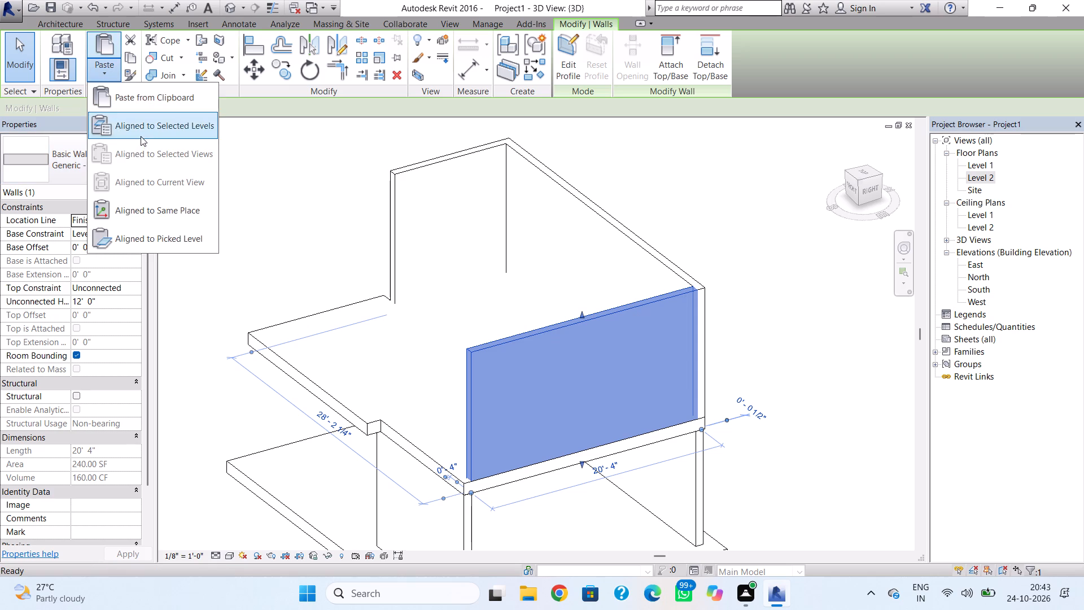
pyautogui.click(141, 135)
pyautogui.click(535, 392)
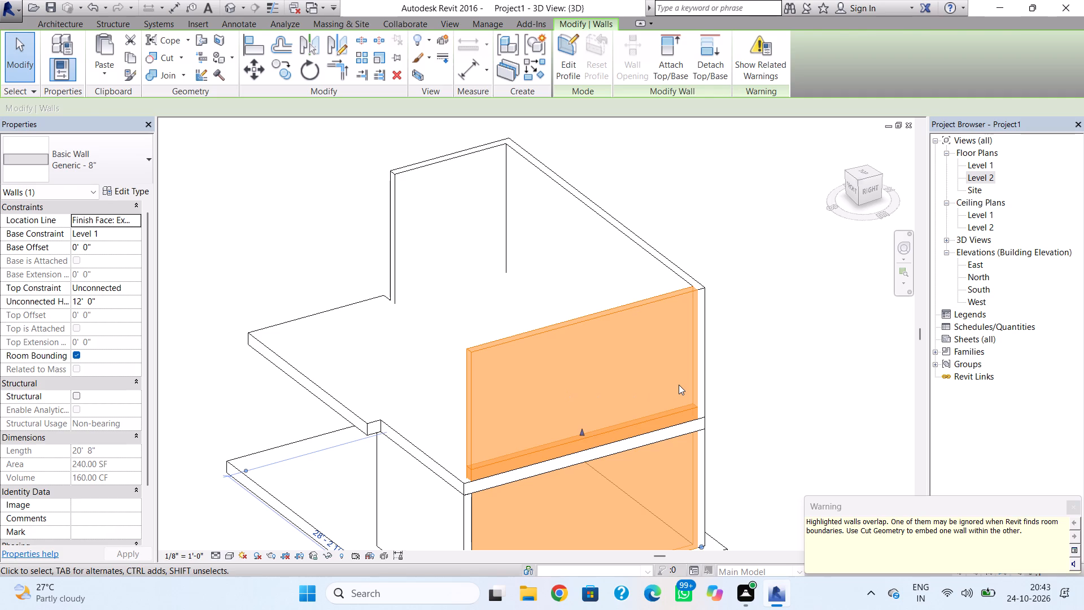
pyautogui.press('Escape')
# Lower the top of the pasted Level 1 east wall to the roof, giving an unconnected height of 10' 0".
pyautogui.click(630, 430)
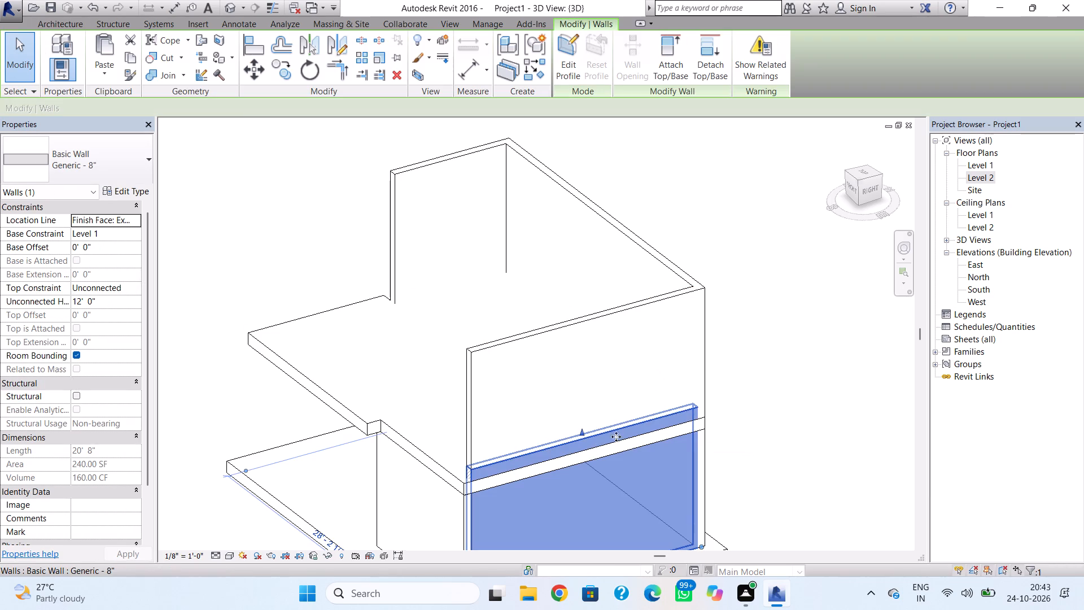
pyautogui.moveTo(582, 435); pyautogui.dragTo(580, 445)
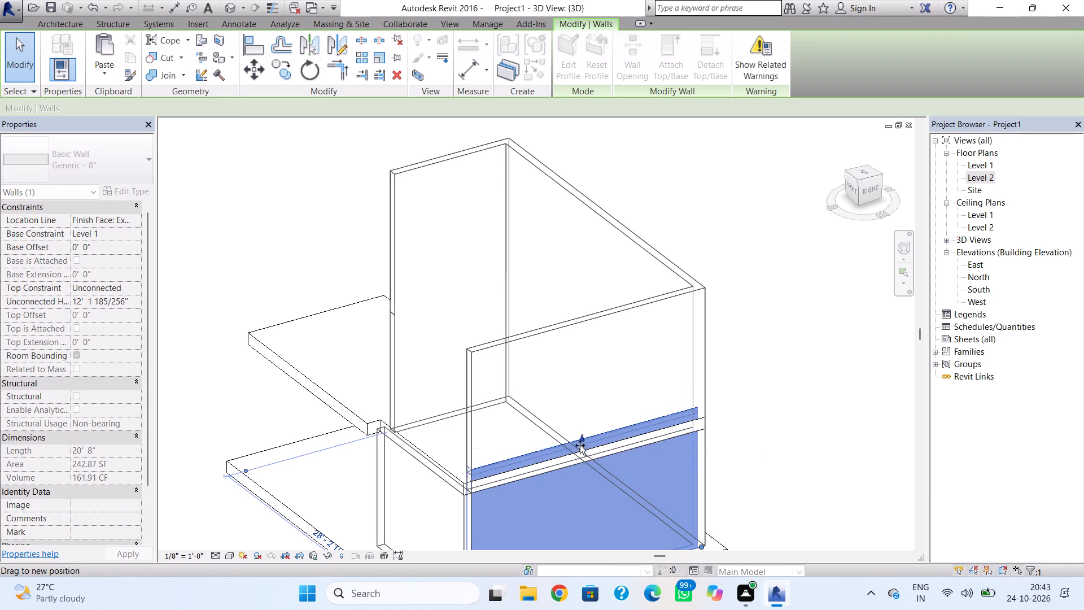
pyautogui.moveTo(580, 445); pyautogui.dragTo(582, 463)
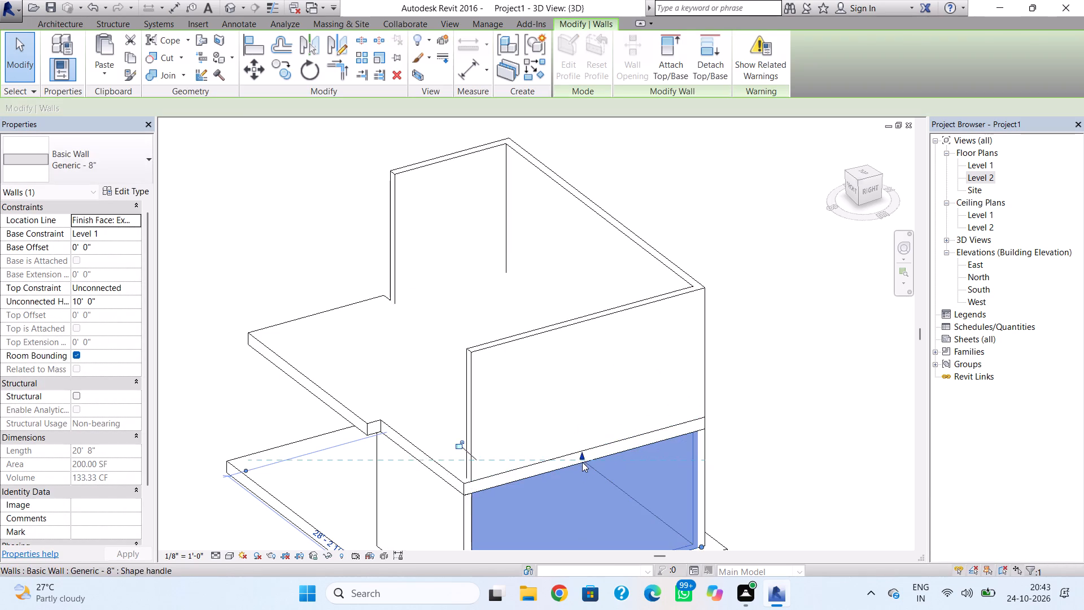
pyautogui.click(782, 408)
pyautogui.press('Escape')
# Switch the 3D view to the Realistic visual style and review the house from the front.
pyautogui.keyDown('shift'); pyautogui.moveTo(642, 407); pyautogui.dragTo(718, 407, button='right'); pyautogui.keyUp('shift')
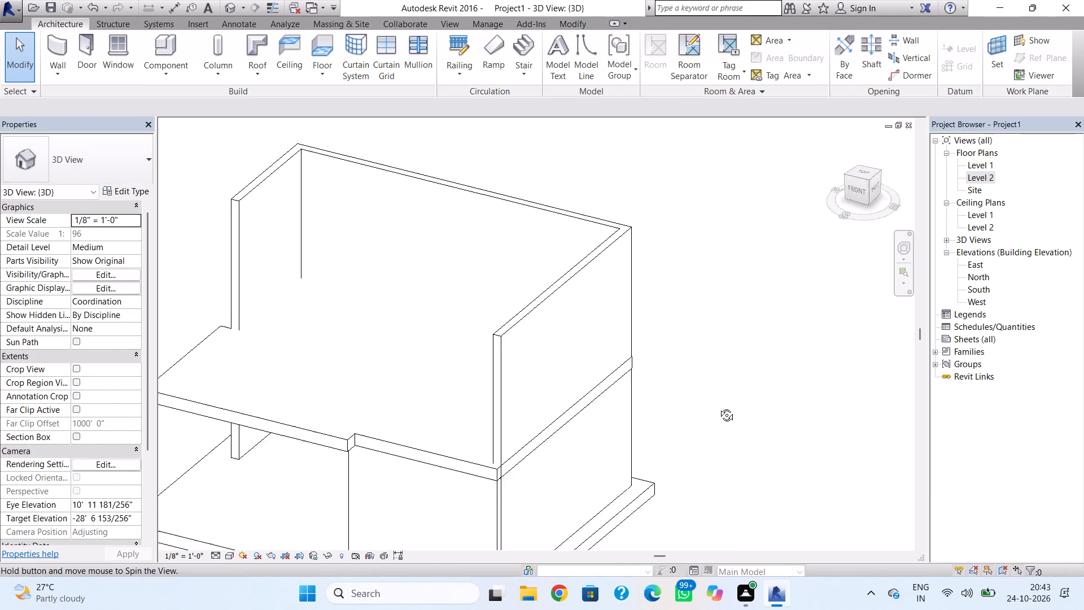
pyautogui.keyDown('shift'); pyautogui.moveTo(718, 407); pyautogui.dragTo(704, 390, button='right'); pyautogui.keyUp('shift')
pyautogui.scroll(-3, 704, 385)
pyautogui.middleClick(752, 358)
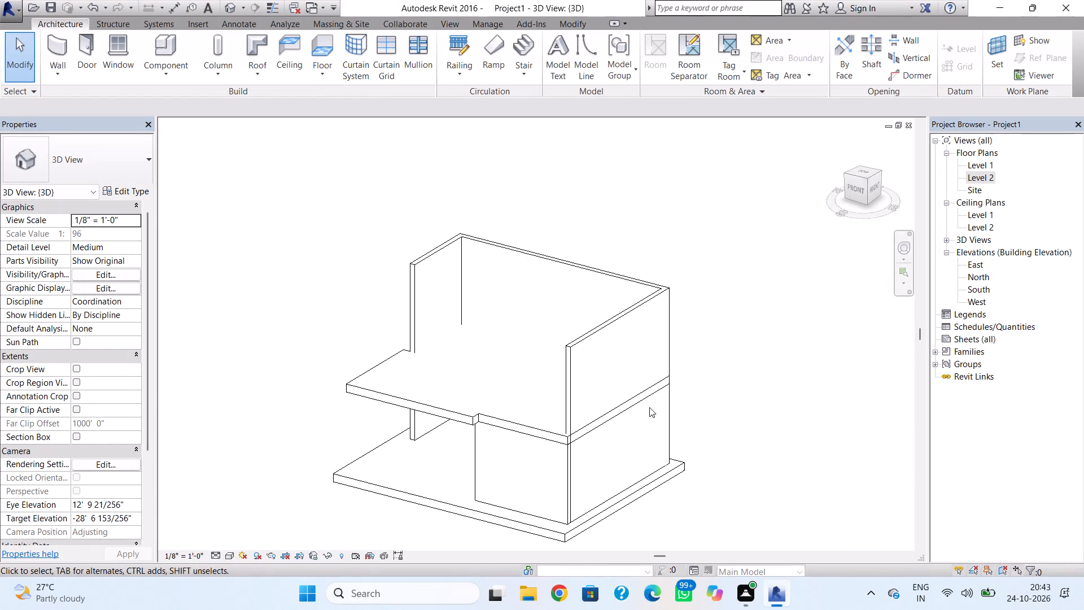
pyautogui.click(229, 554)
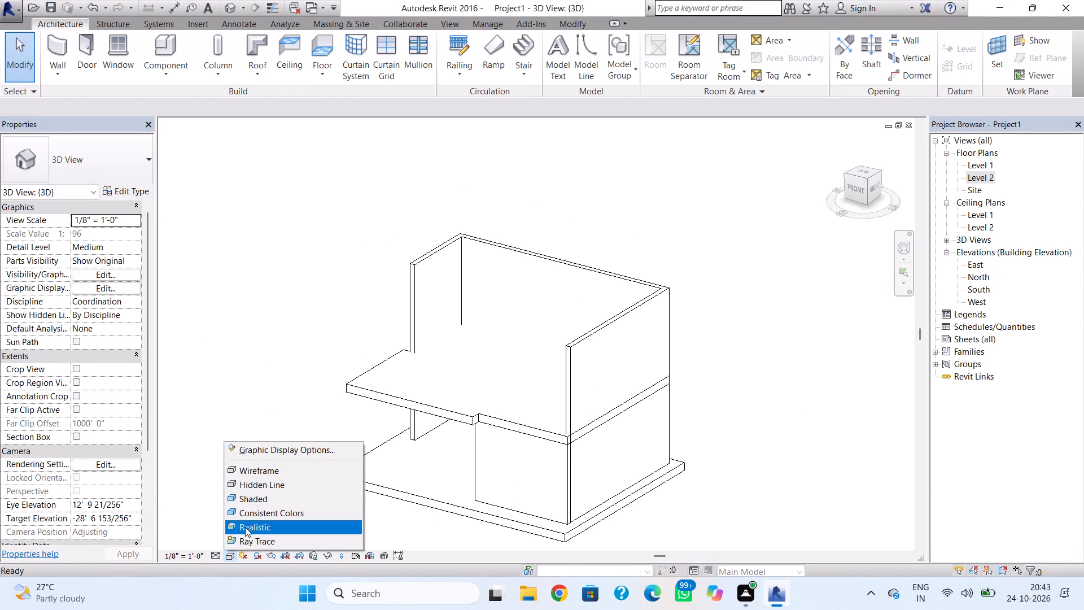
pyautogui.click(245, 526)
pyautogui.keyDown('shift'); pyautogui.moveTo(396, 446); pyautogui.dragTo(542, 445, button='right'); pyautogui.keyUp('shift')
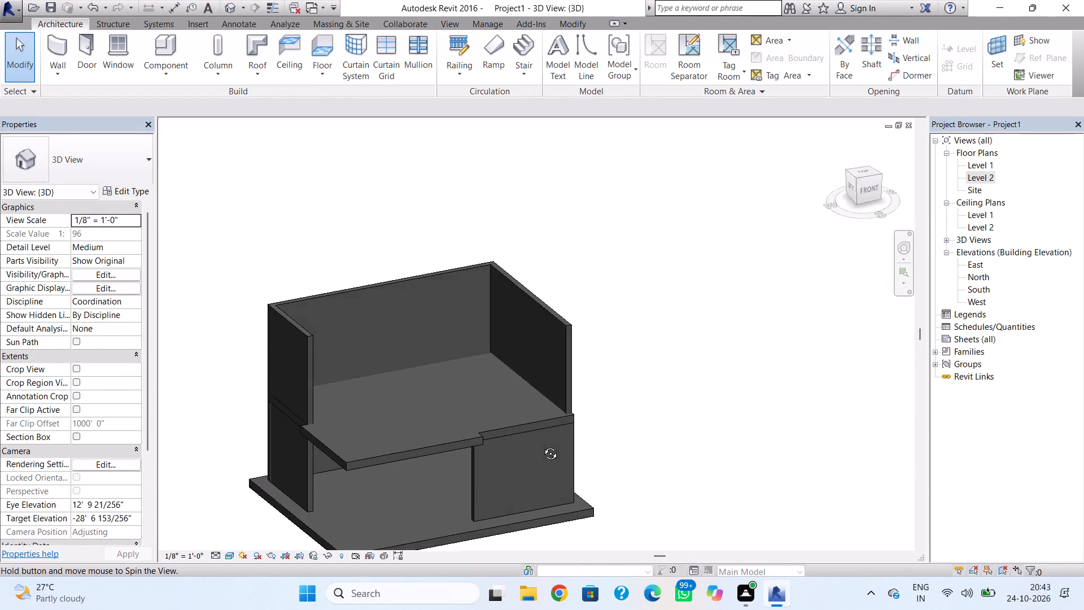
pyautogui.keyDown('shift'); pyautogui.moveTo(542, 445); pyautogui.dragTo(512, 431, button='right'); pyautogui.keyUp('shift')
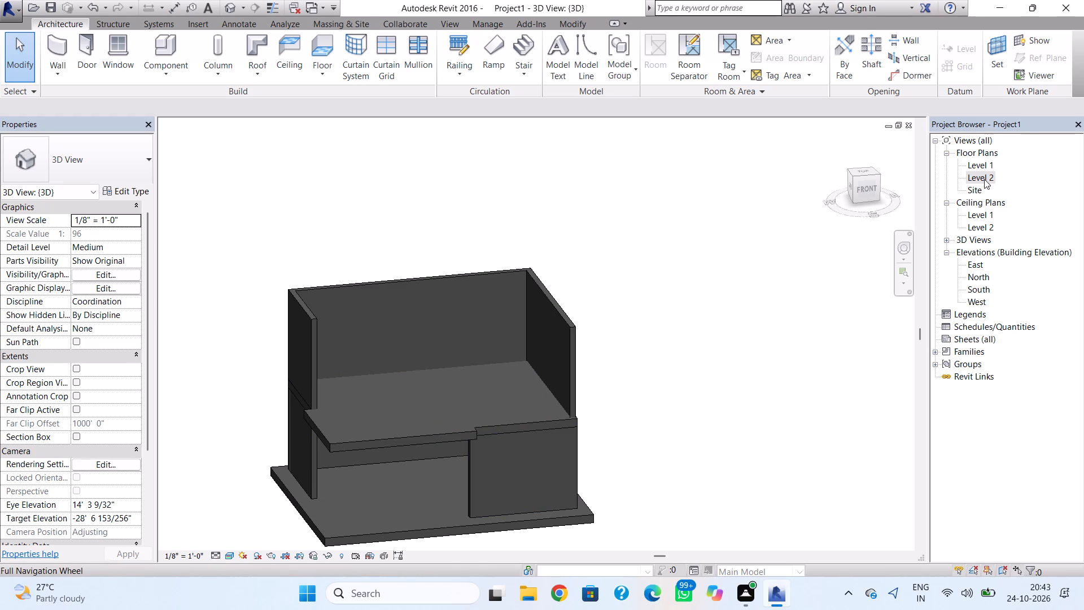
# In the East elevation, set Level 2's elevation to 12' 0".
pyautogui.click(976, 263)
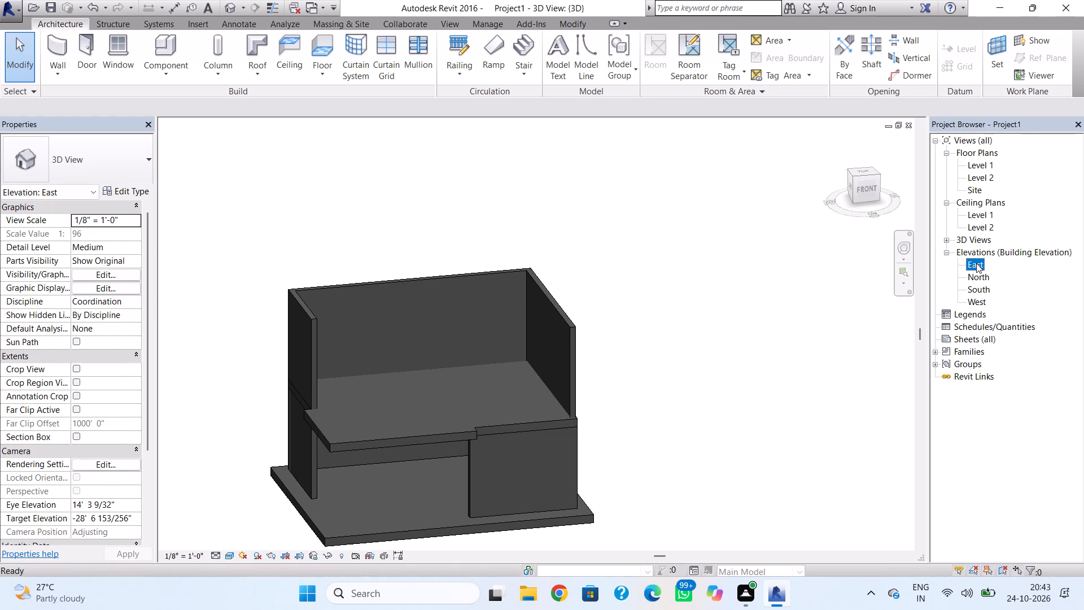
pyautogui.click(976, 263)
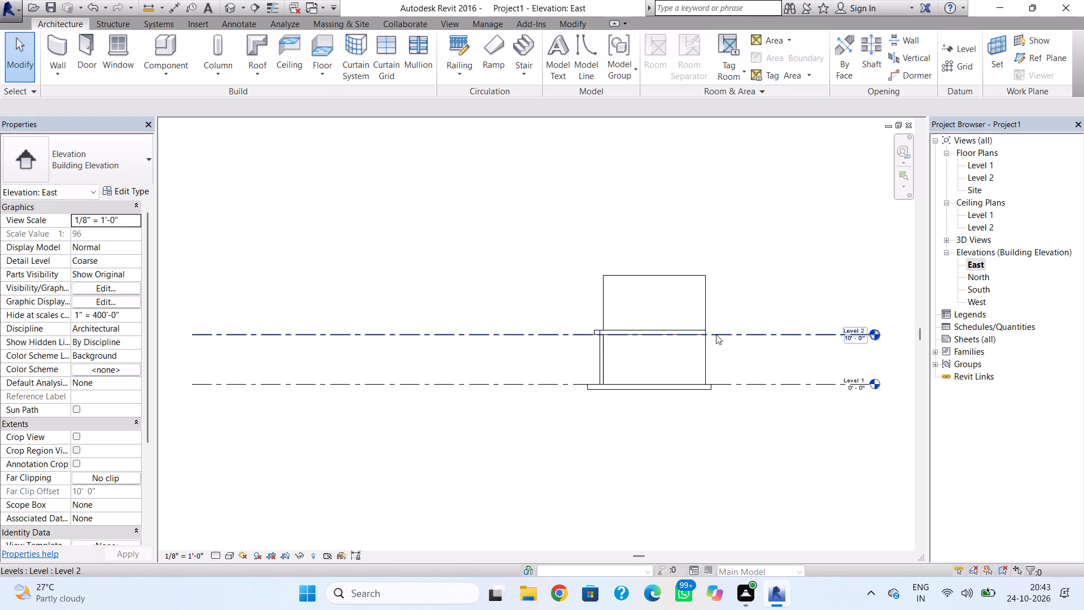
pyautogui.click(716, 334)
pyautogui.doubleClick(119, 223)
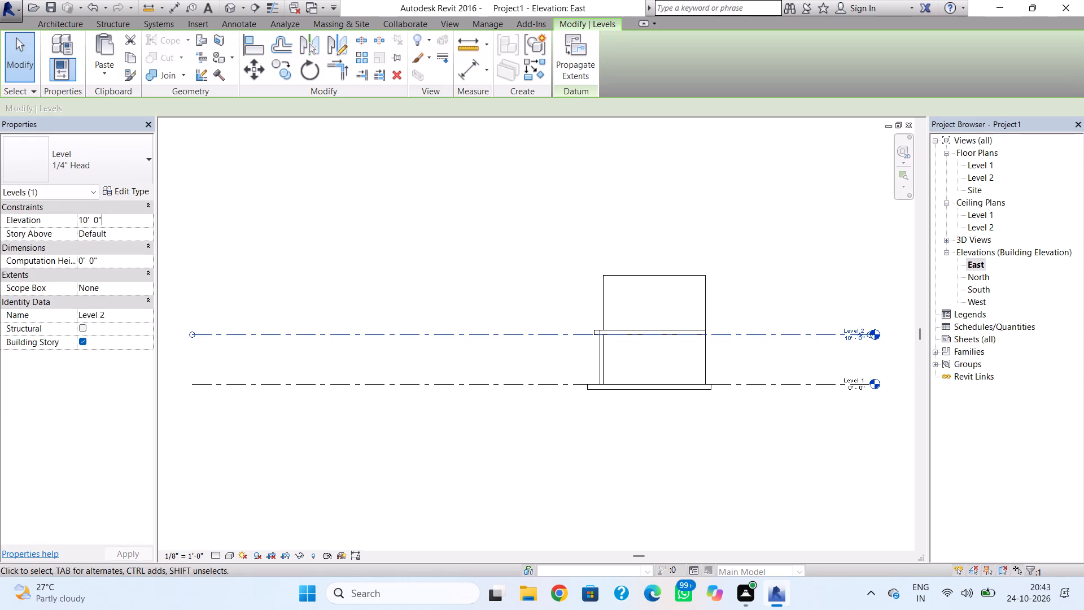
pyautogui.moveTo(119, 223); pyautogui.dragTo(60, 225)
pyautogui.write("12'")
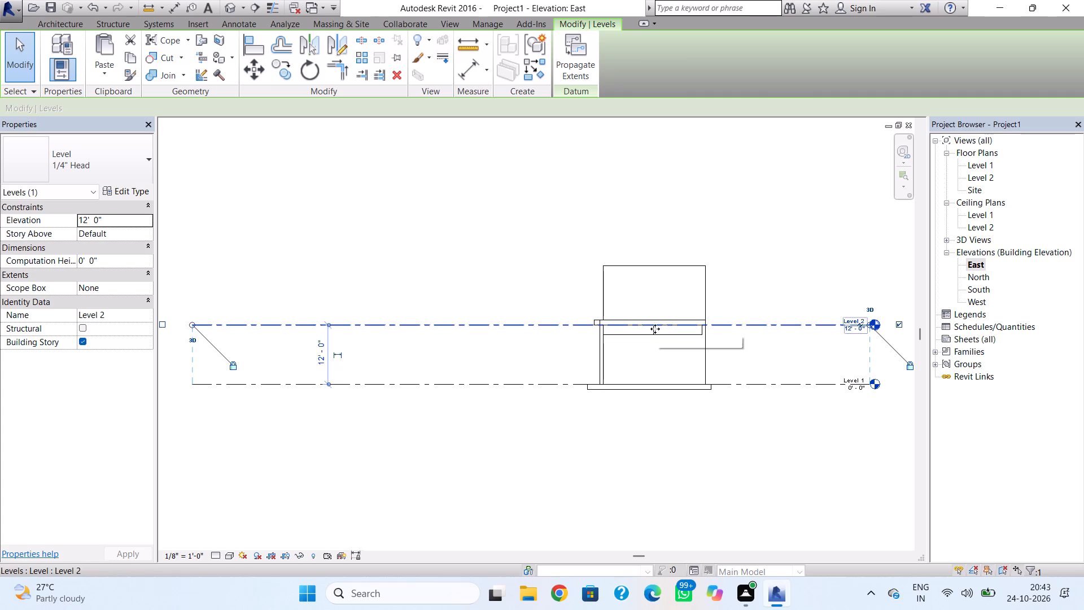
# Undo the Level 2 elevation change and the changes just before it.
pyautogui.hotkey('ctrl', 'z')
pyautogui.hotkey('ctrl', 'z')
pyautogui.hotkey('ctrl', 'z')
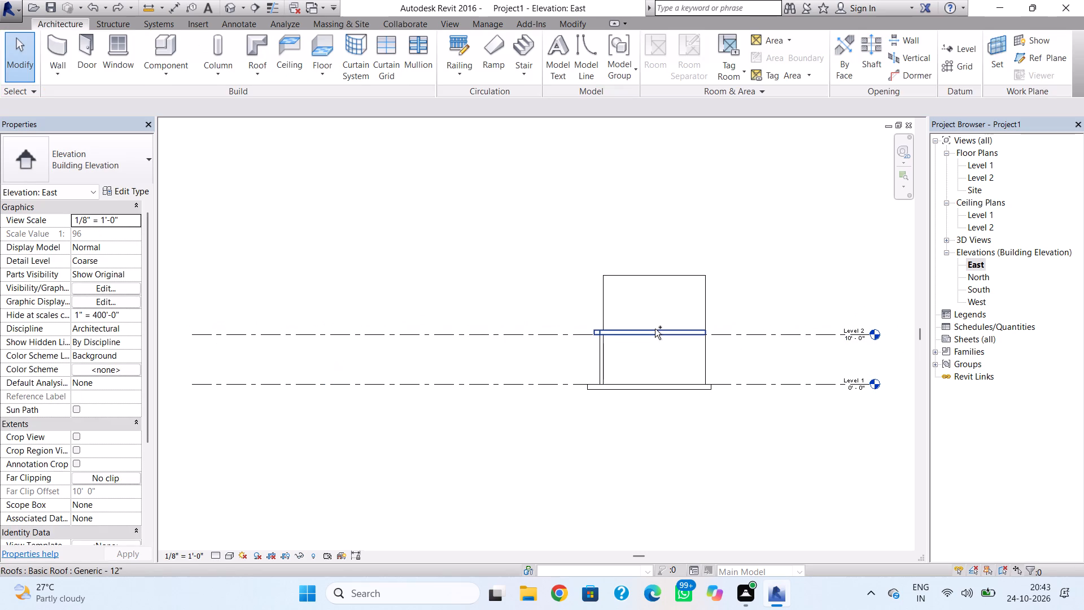
# Set Level 2's elevation to 12' 0" in the East elevation.
pyautogui.click(726, 332)
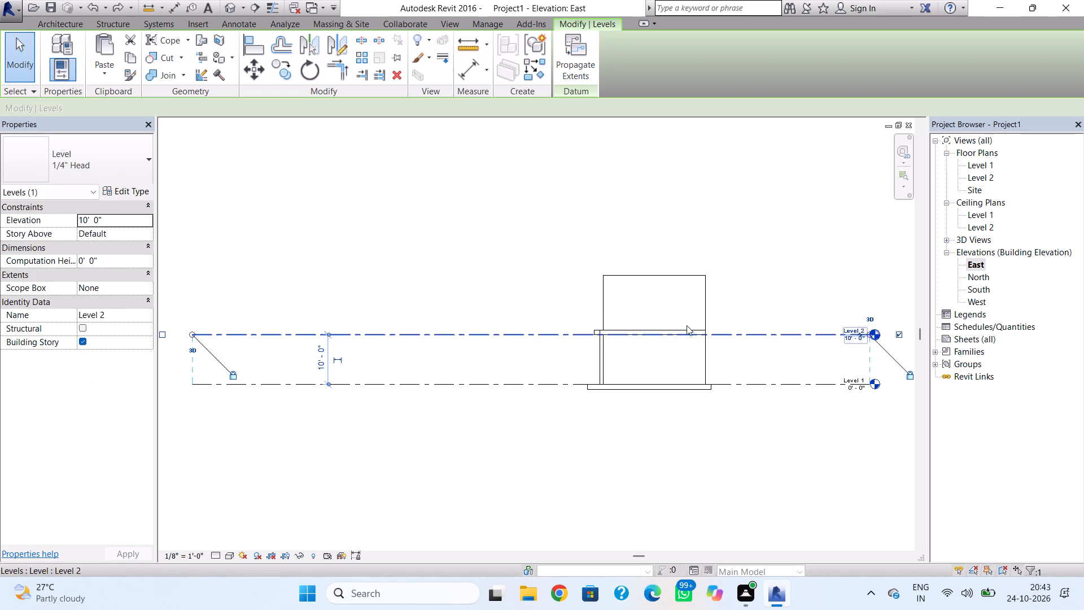
pyautogui.click(138, 219)
pyautogui.write("12'")
pyautogui.press('Return')
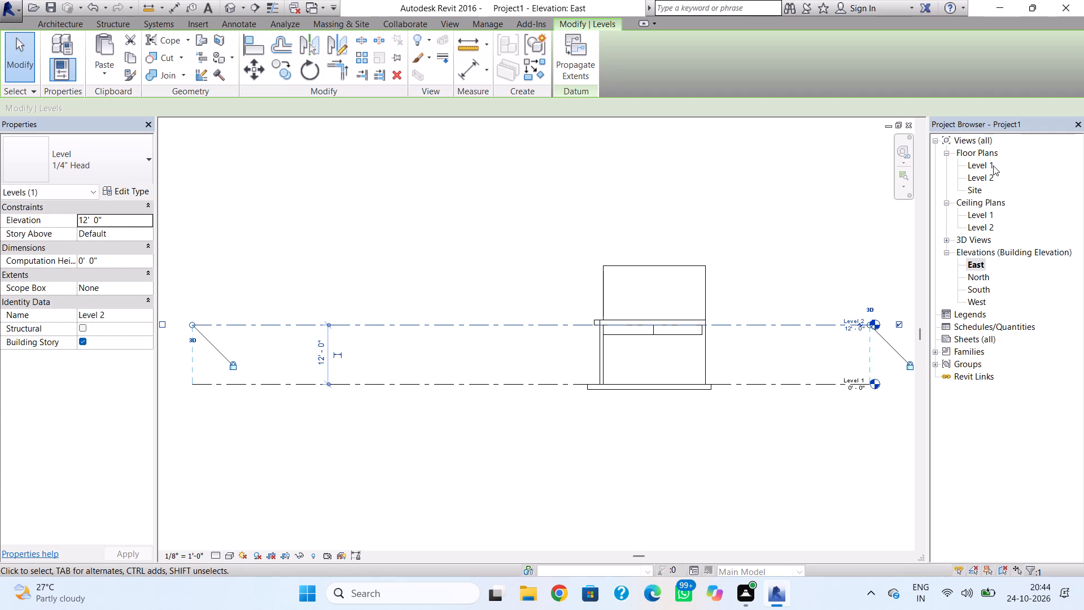
# Set the Level 1 east wall's unconnected height to 12' 0" in the 3D view.
pyautogui.doubleClick(980, 165)
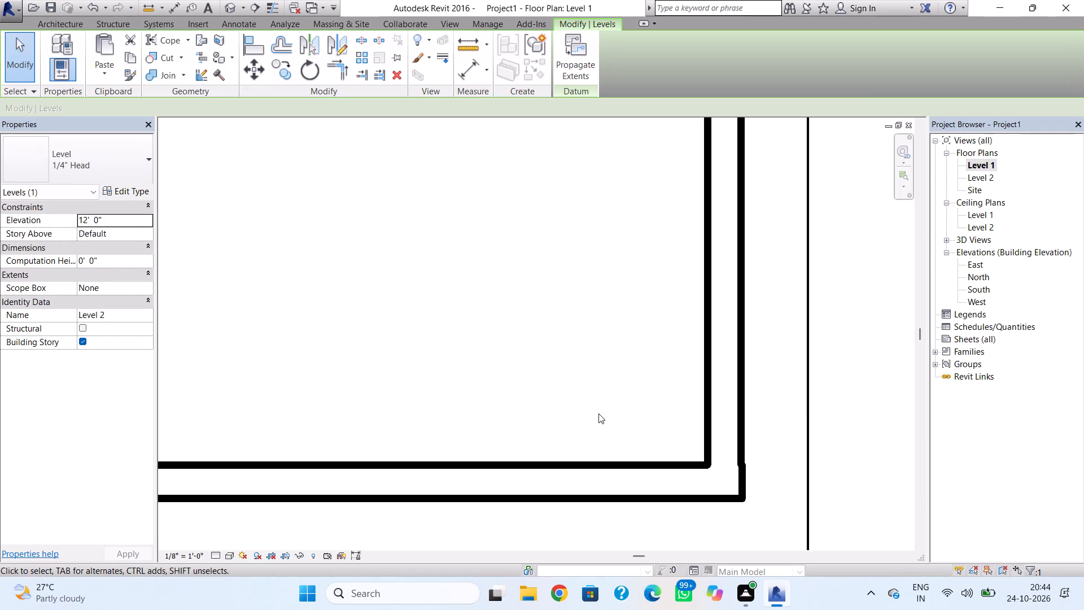
pyautogui.scroll(-6, 596, 415)
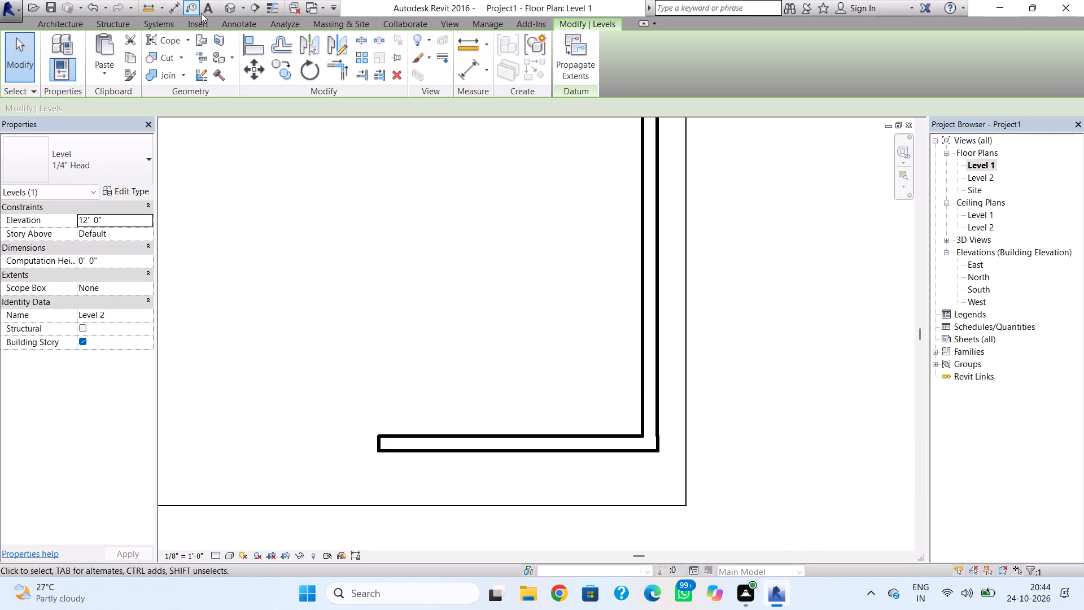
pyautogui.click(227, 1)
pyautogui.click(596, 421)
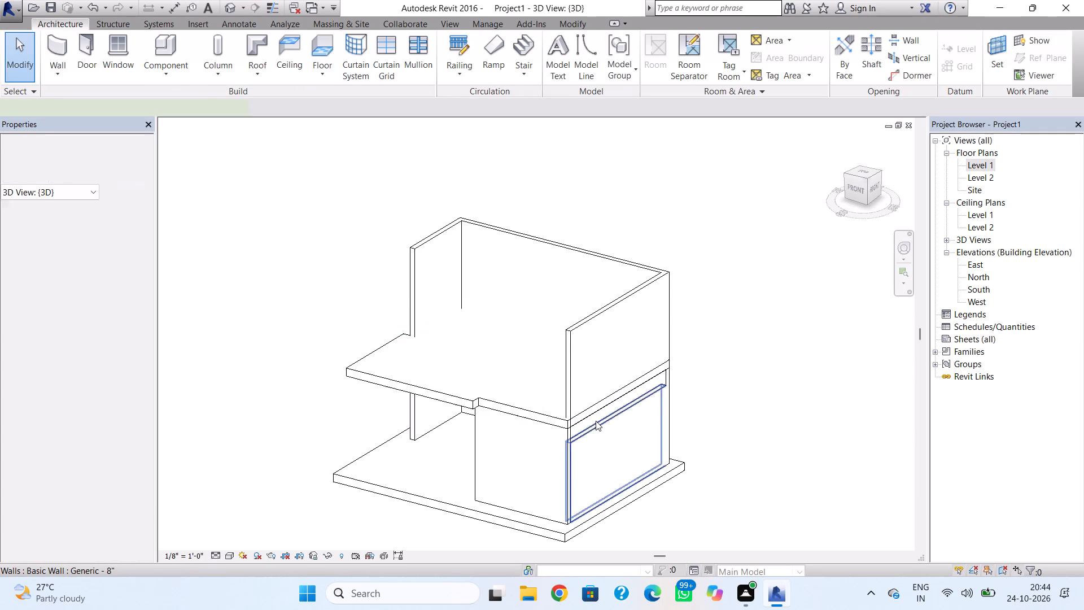
pyautogui.keyDown('shift'); pyautogui.moveTo(713, 420); pyautogui.dragTo(604, 377, button='right'); pyautogui.keyUp('shift')
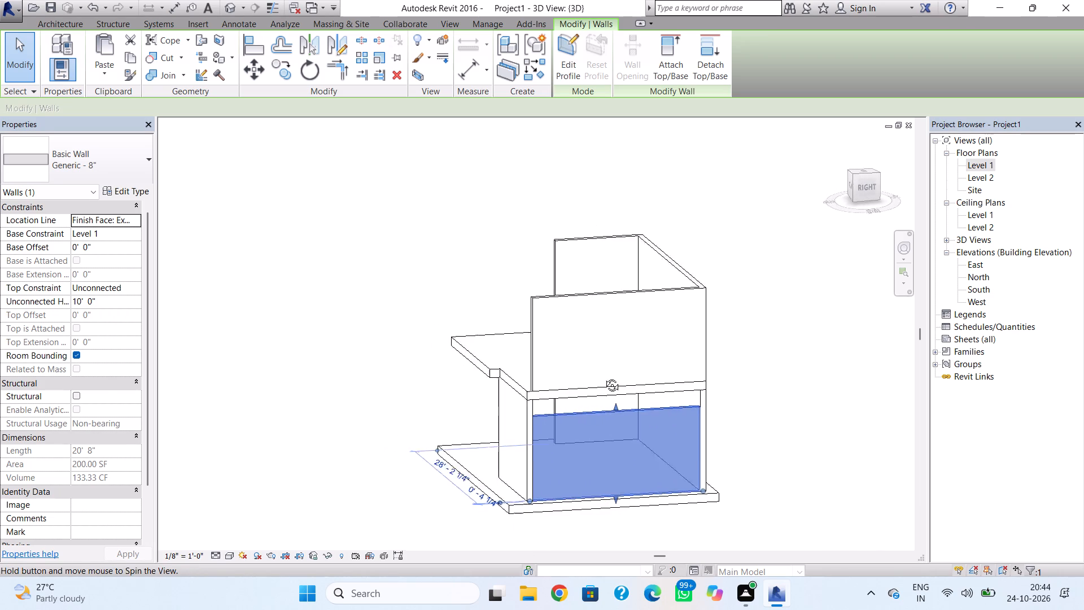
pyautogui.keyDown('shift'); pyautogui.moveTo(604, 377); pyautogui.dragTo(576, 379, button='right'); pyautogui.keyUp('shift')
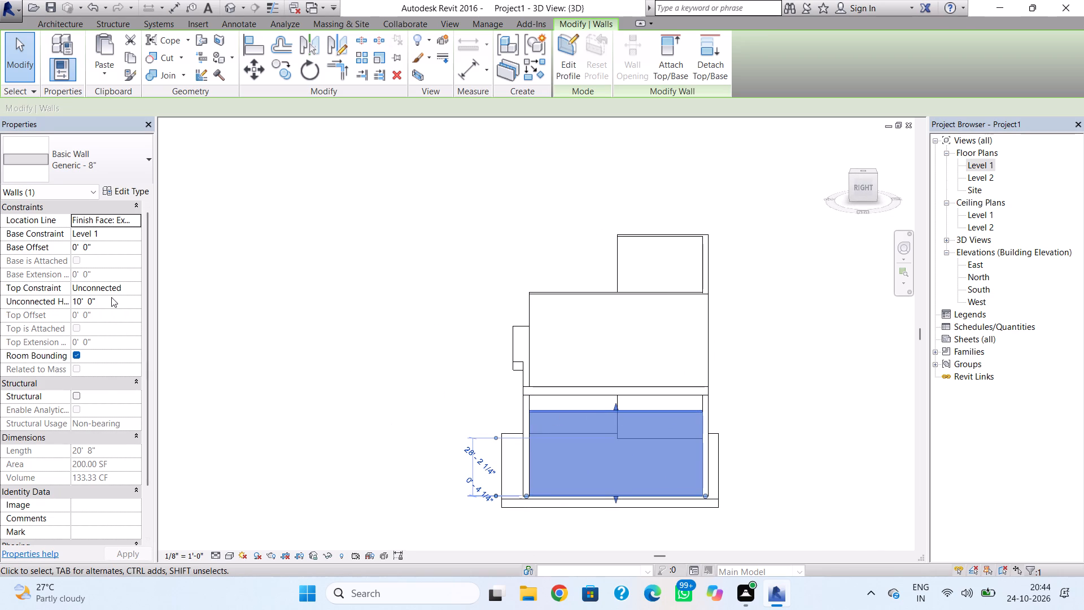
pyautogui.click(111, 297)
pyautogui.write("12'")
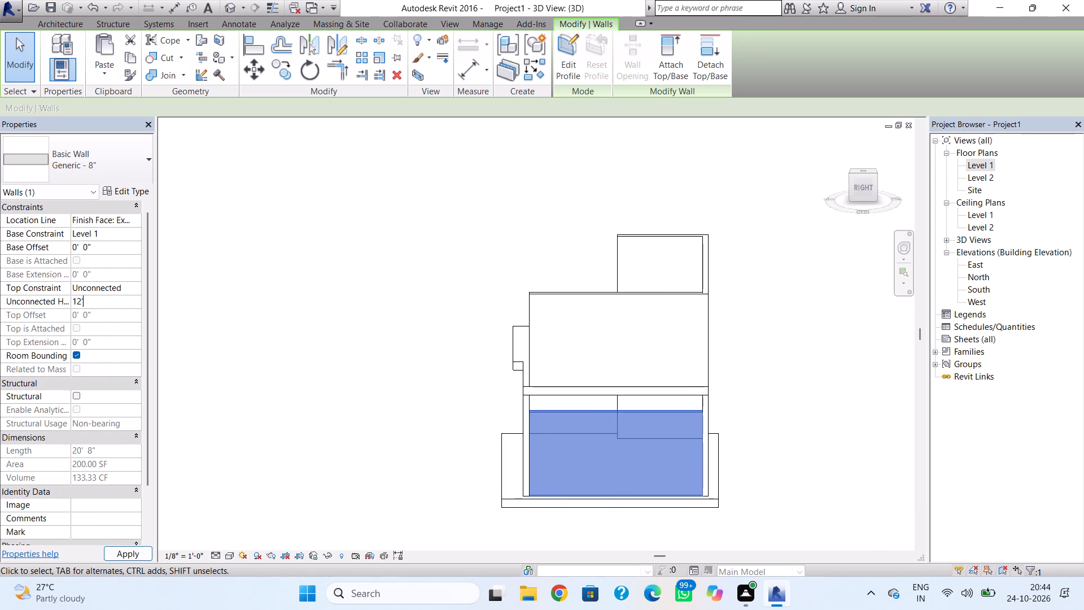
pyautogui.press('Return')
pyautogui.keyDown('shift'); pyautogui.moveTo(270, 312); pyautogui.dragTo(494, 334, button='right'); pyautogui.keyUp('shift')
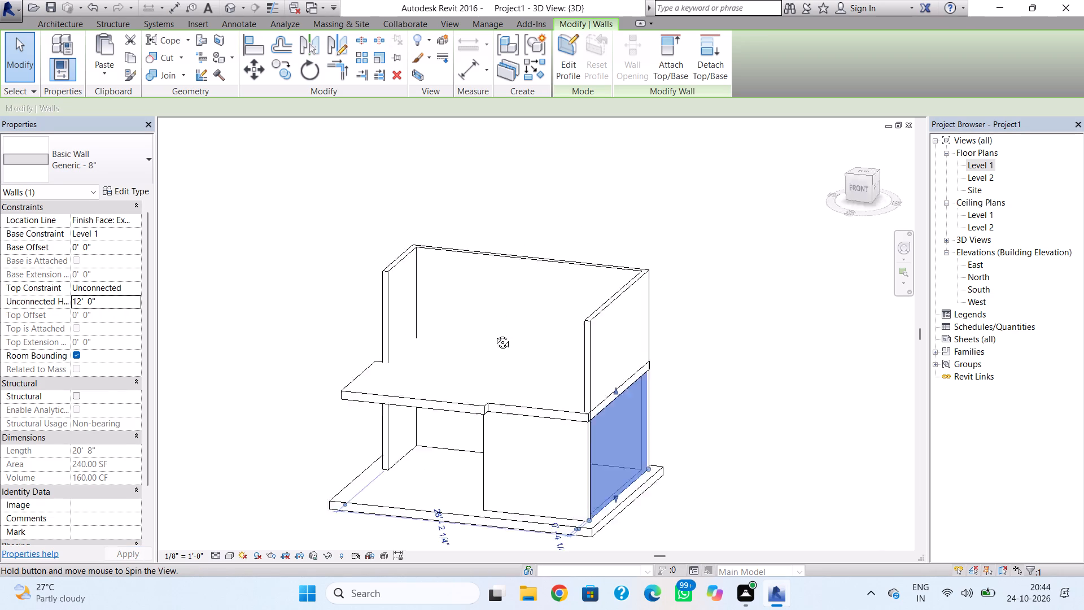
pyautogui.keyDown('shift'); pyautogui.moveTo(494, 334); pyautogui.dragTo(471, 332, button='right'); pyautogui.keyUp('shift')
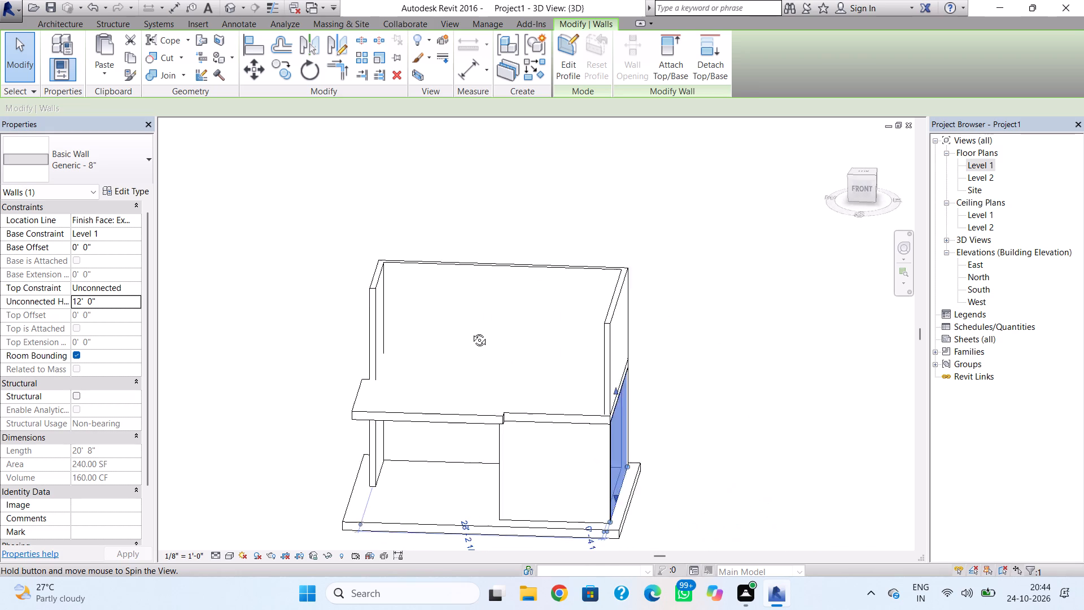
pyautogui.keyDown('shift'); pyautogui.moveTo(471, 332); pyautogui.dragTo(487, 350, button='right'); pyautogui.keyUp('shift')
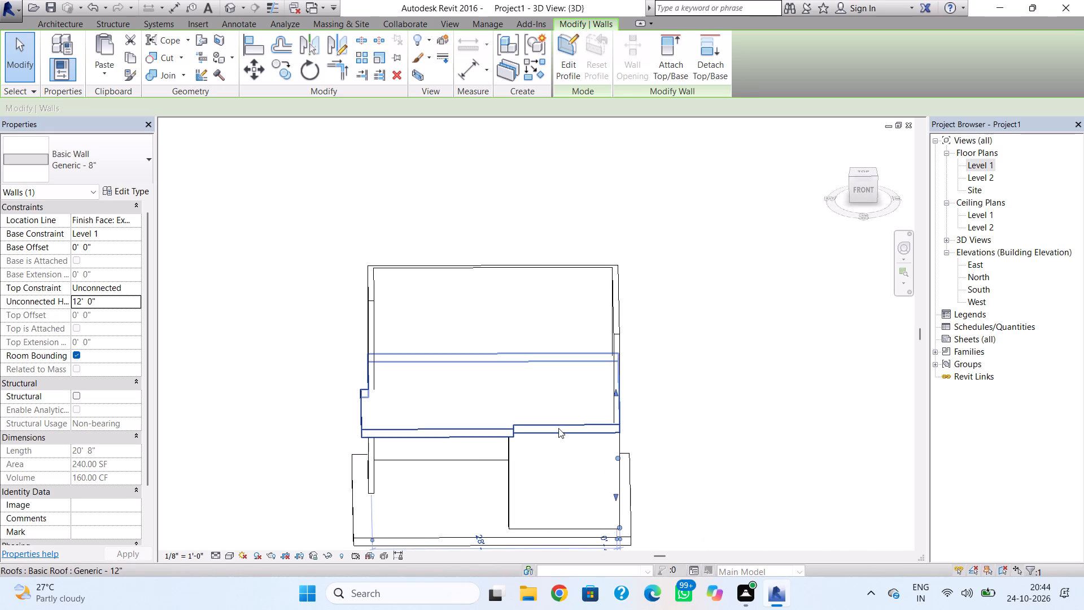
# Open the Level 2 floor plan.
pyautogui.doubleClick(981, 160)
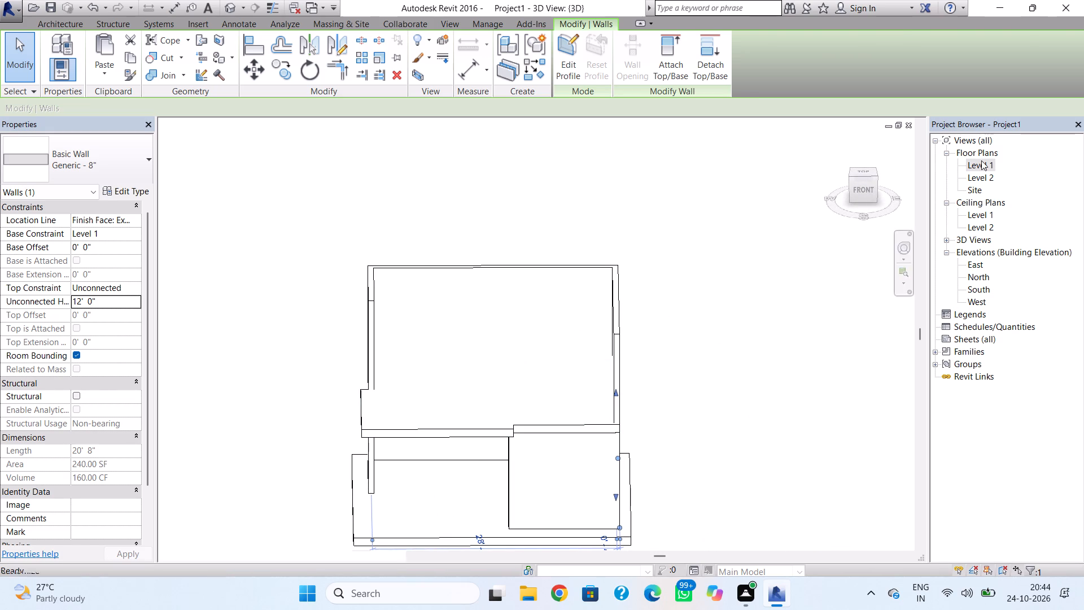
pyautogui.scroll(-3, 691, 387)
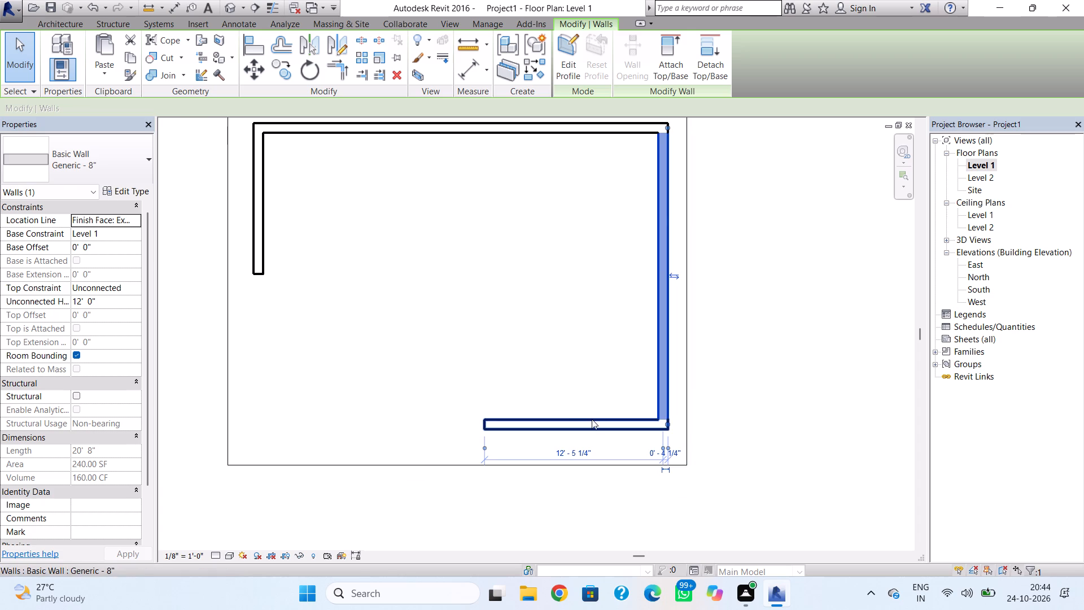
pyautogui.doubleClick(987, 175)
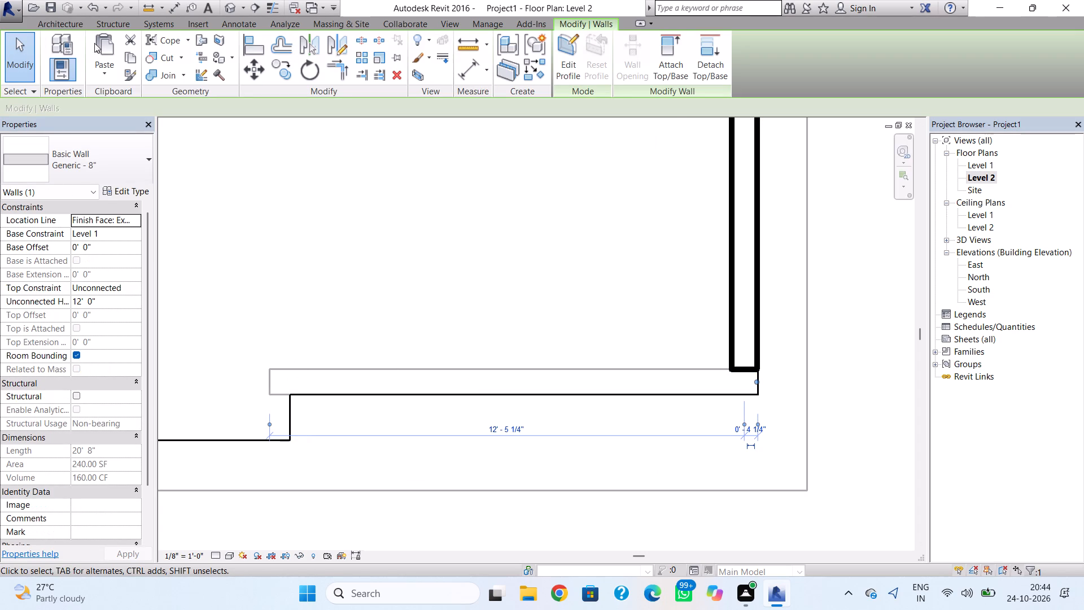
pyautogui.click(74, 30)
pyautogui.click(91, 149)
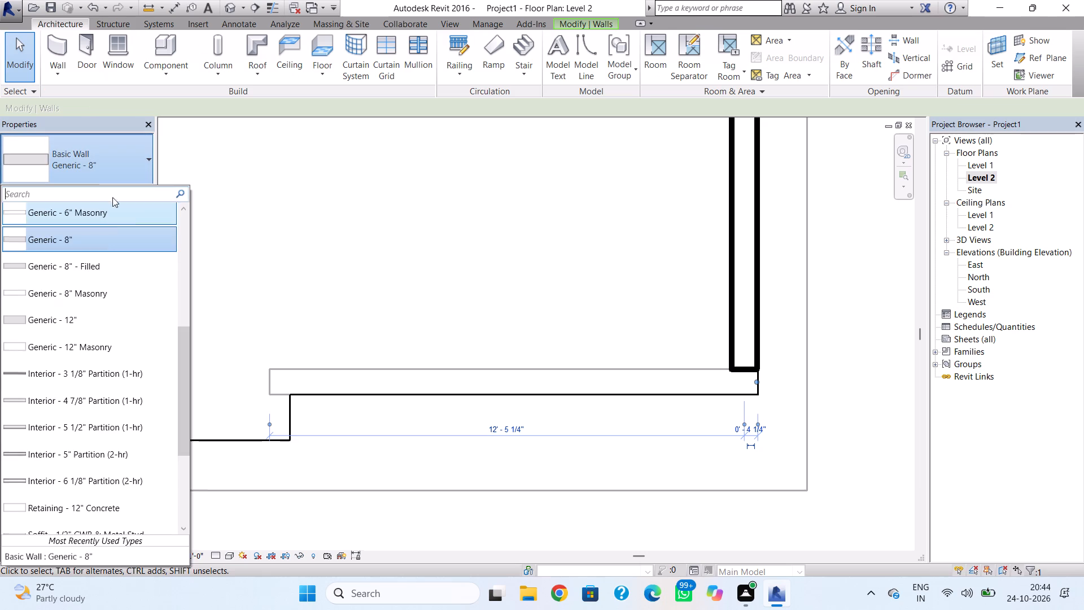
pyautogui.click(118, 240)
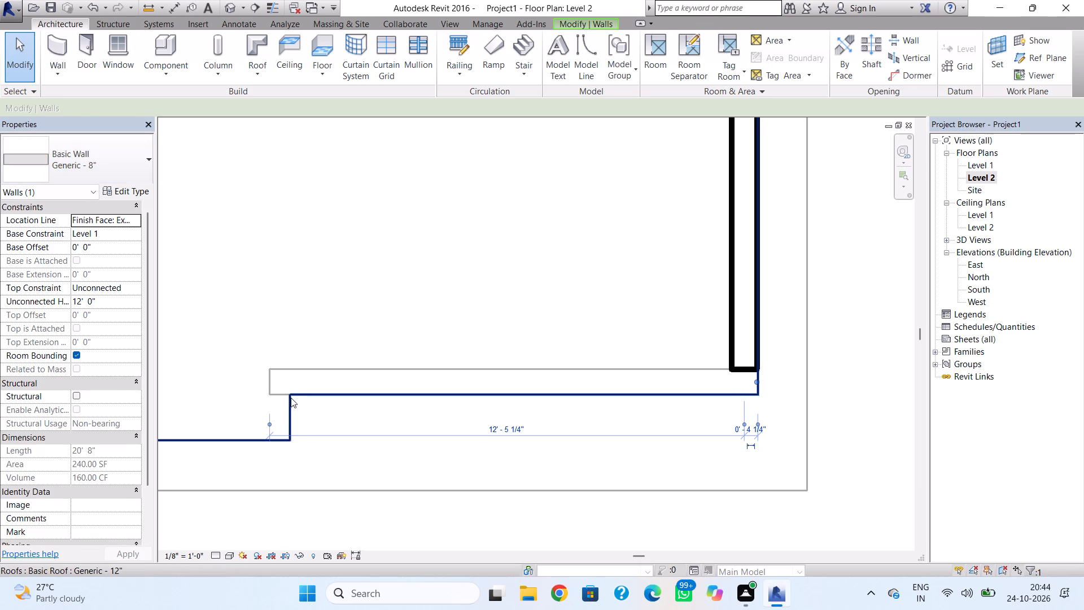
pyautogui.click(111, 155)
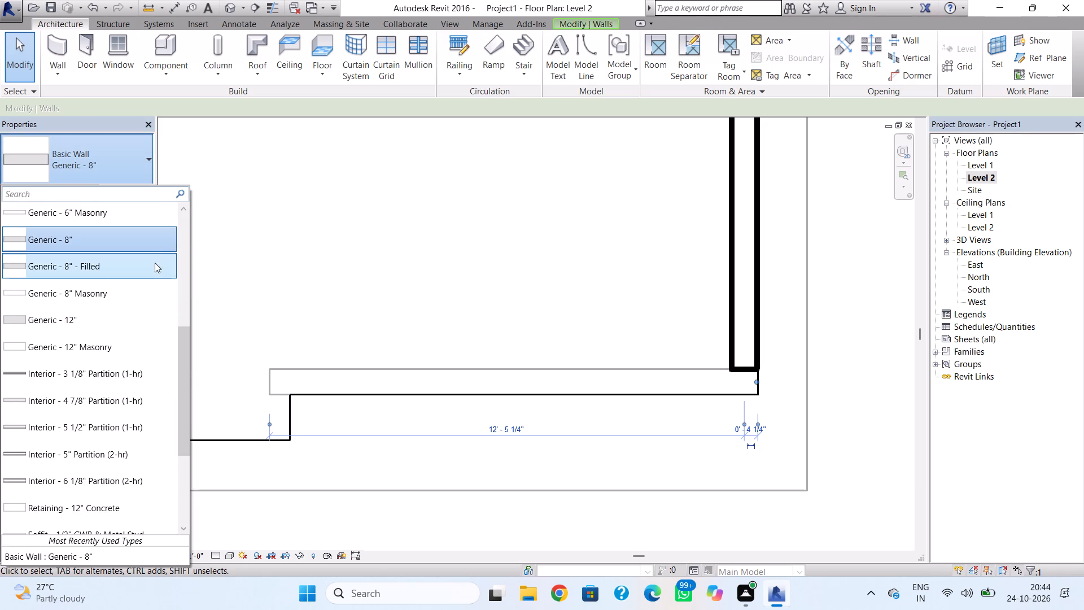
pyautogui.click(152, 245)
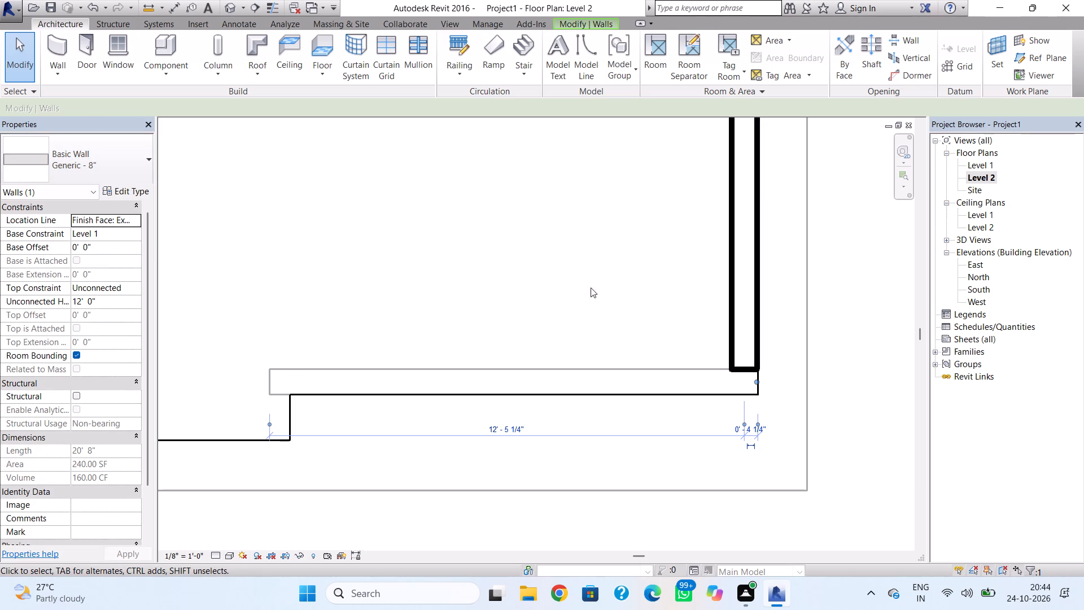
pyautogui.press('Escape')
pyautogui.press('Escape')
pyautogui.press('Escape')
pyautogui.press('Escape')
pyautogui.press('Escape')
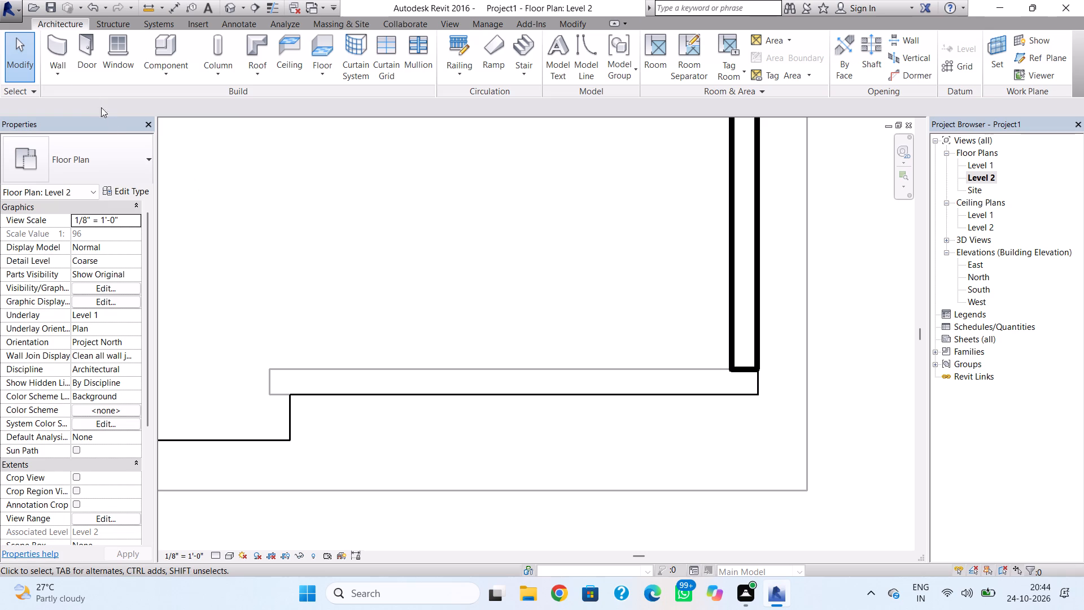
# Draw a Generic - 8" wall, 12' 0" high and about 12' 3" long, from the roof step to the southeast corner on Level 2.
pyautogui.click(72, 48)
pyautogui.click(119, 167)
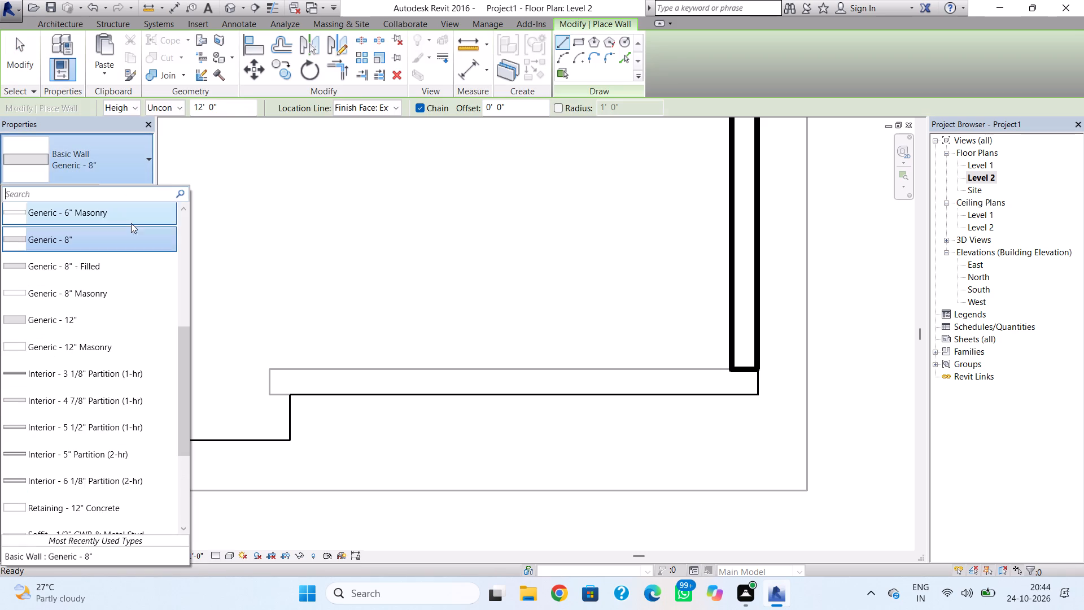
pyautogui.click(119, 291)
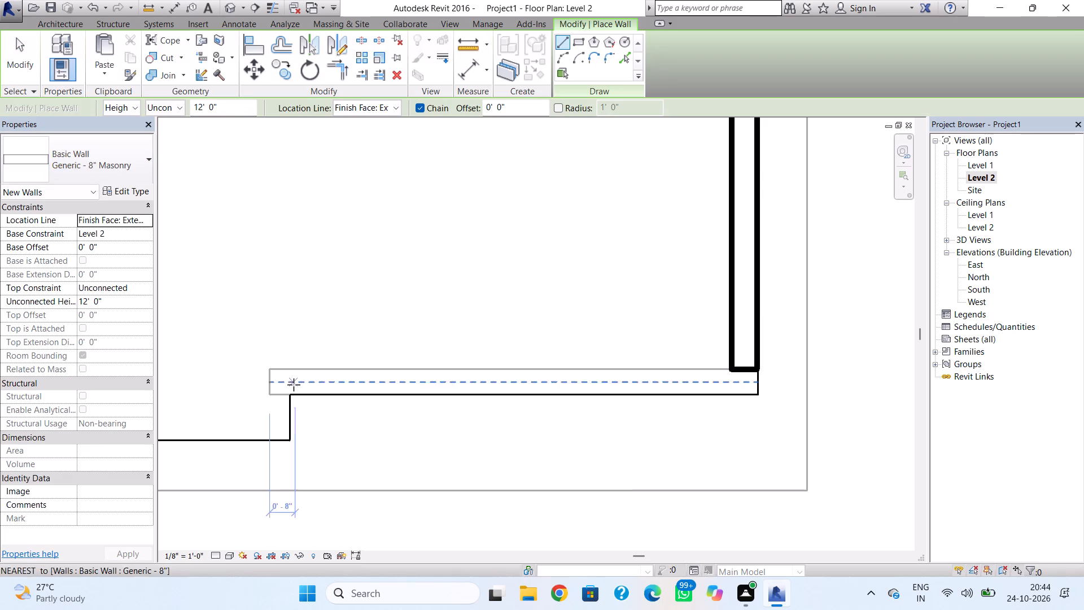
pyautogui.click(109, 155)
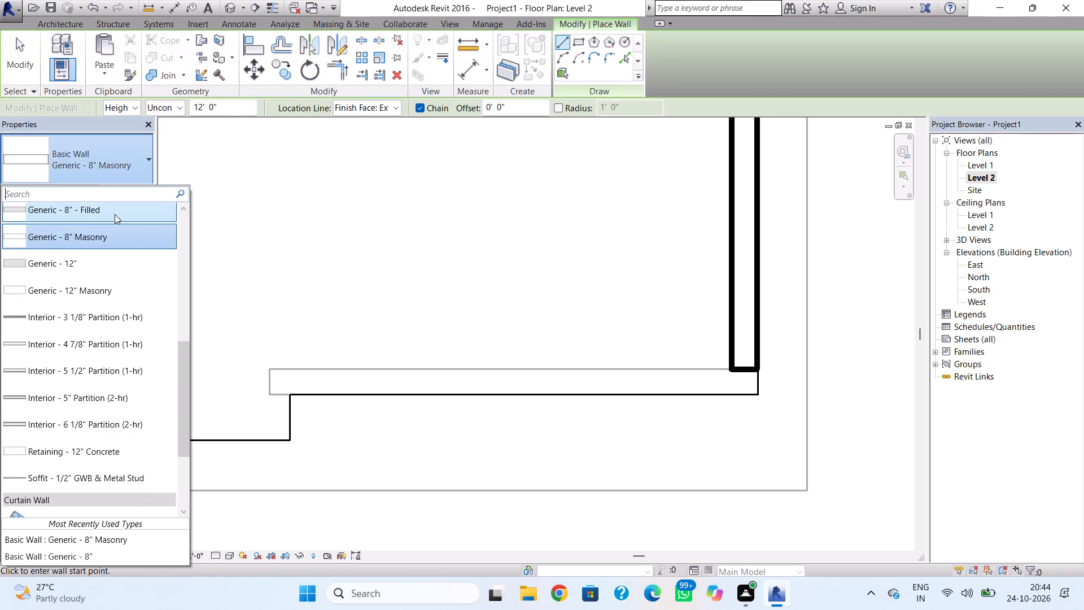
pyautogui.scroll(2, 115, 214)
pyautogui.click(101, 238)
pyautogui.click(110, 153)
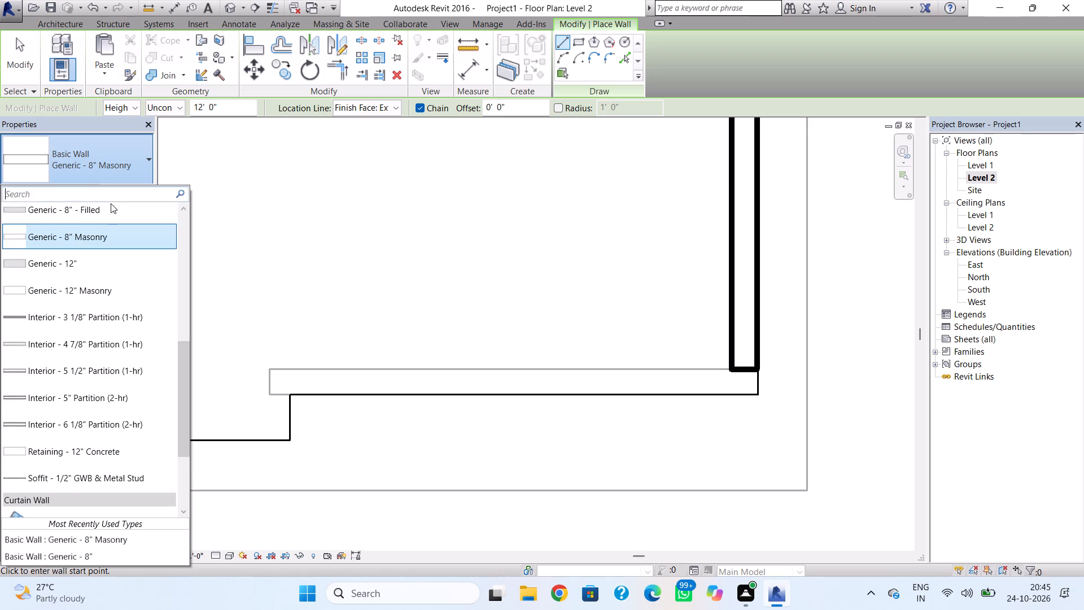
pyautogui.scroll(2, 95, 245)
pyautogui.click(95, 245)
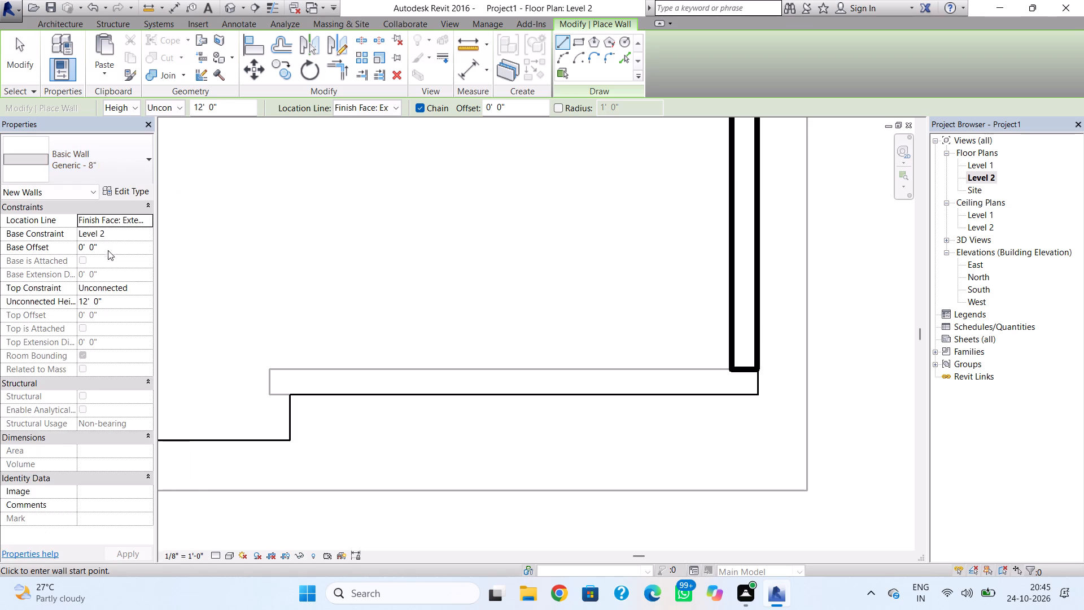
pyautogui.click(290, 400)
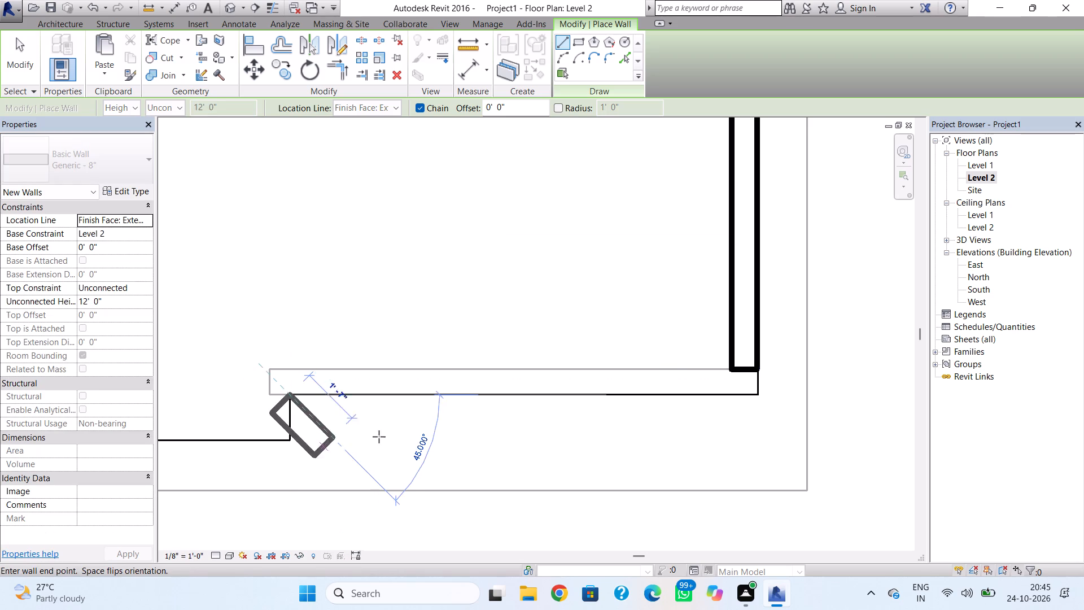
pyautogui.click(757, 400)
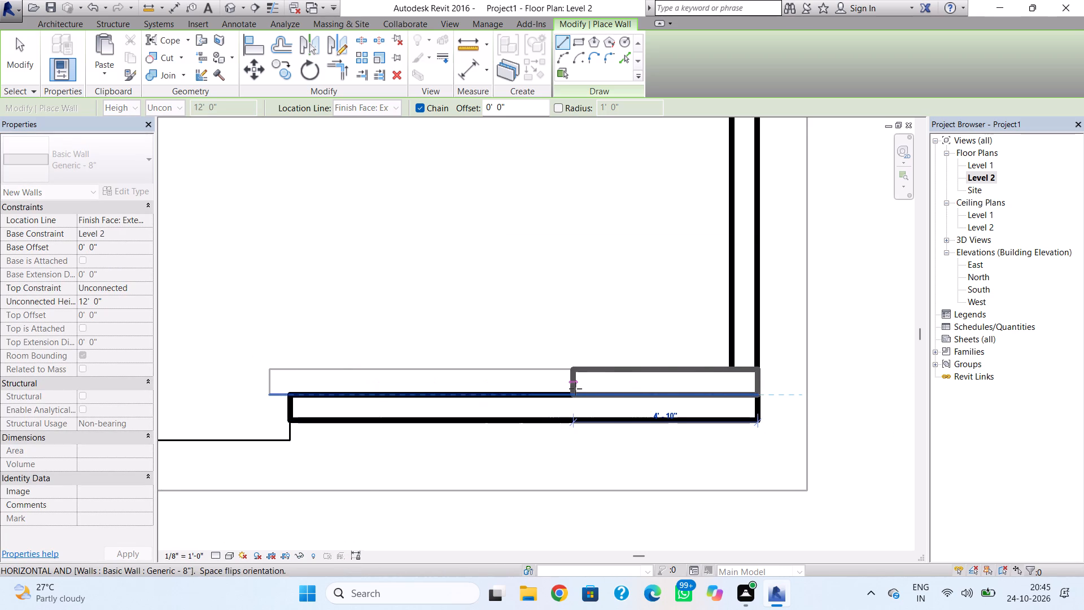
pyautogui.press('Escape')
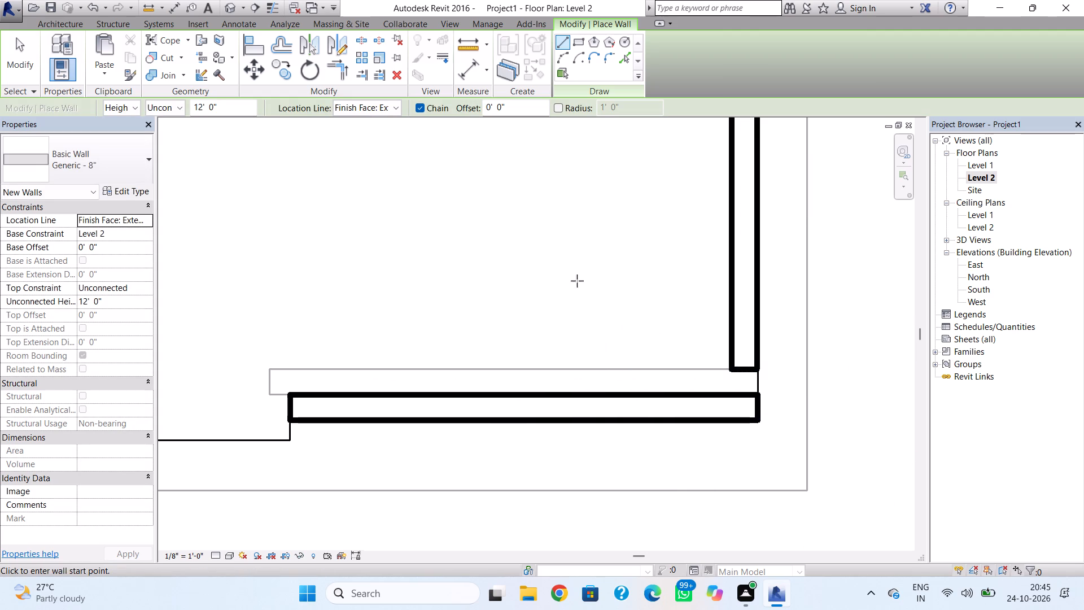
pyautogui.press('Escape')
# Delete the Level 1 front wall beneath the new Level 2 front wall in the 3D view.
pyautogui.click(230, 8)
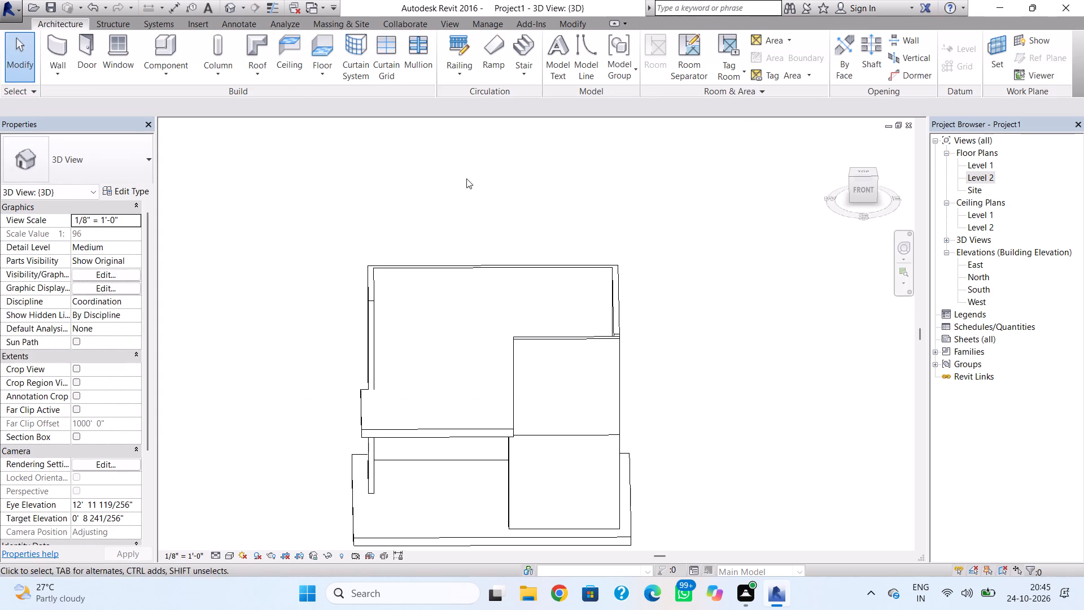
pyautogui.keyDown('shift'); pyautogui.moveTo(637, 347); pyautogui.dragTo(770, 447, button='right'); pyautogui.keyUp('shift')
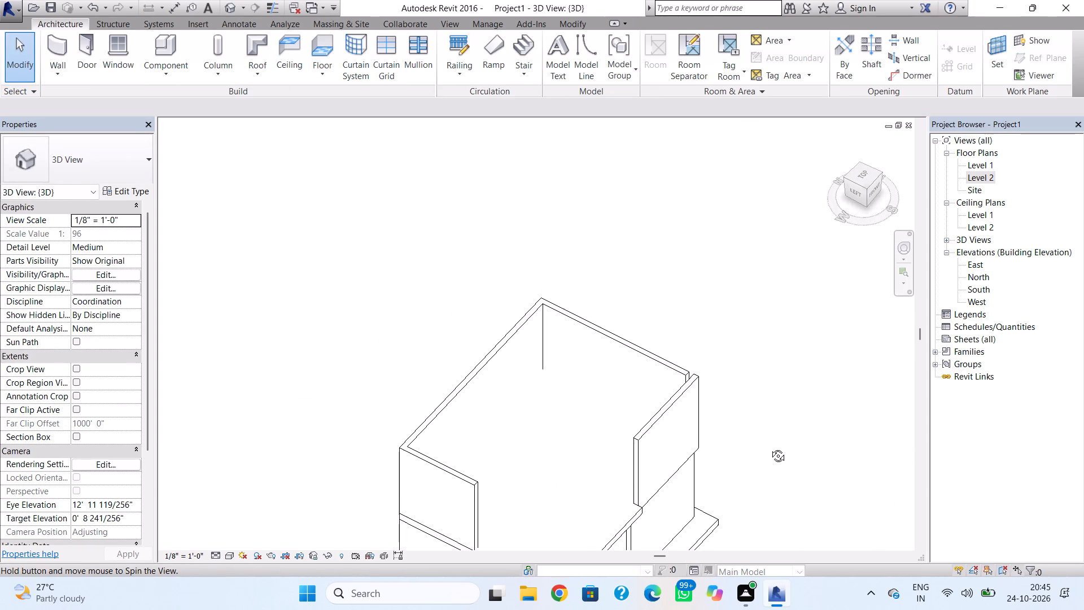
pyautogui.keyDown('shift'); pyautogui.moveTo(770, 447); pyautogui.dragTo(693, 355, button='right'); pyautogui.keyUp('shift')
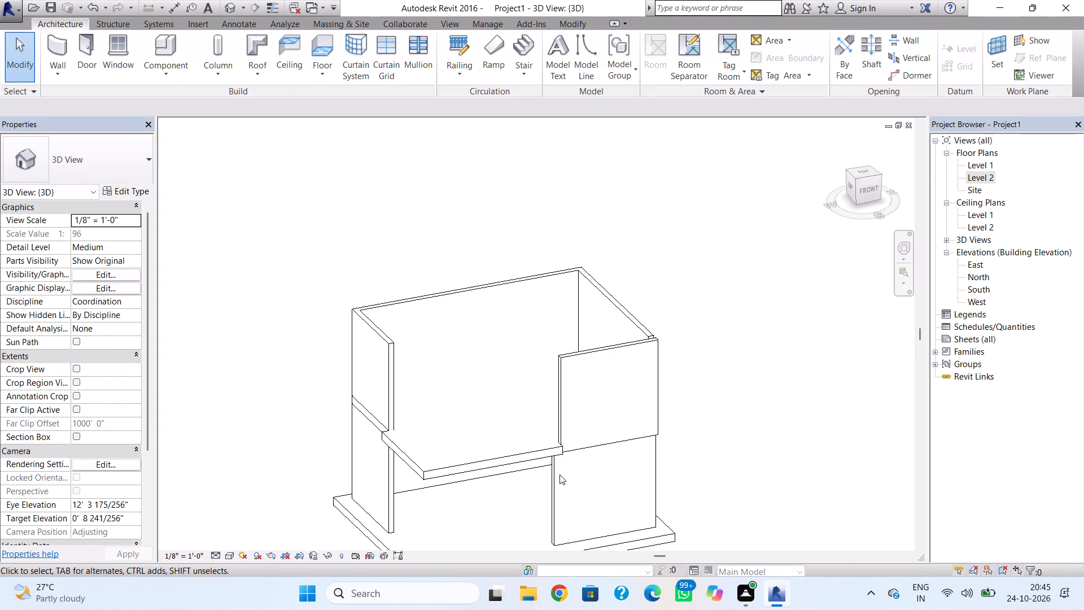
pyautogui.click(557, 475)
pyautogui.press('Delete')
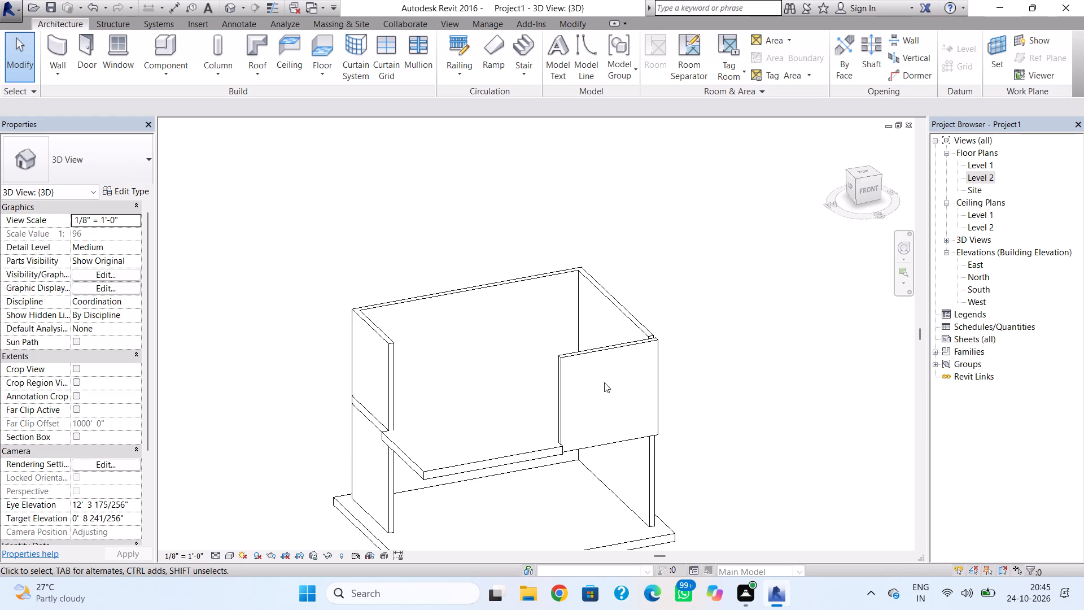
# Stretch the base of the Level 2 front wall down to the Level 1 floor slab.
pyautogui.click(608, 438)
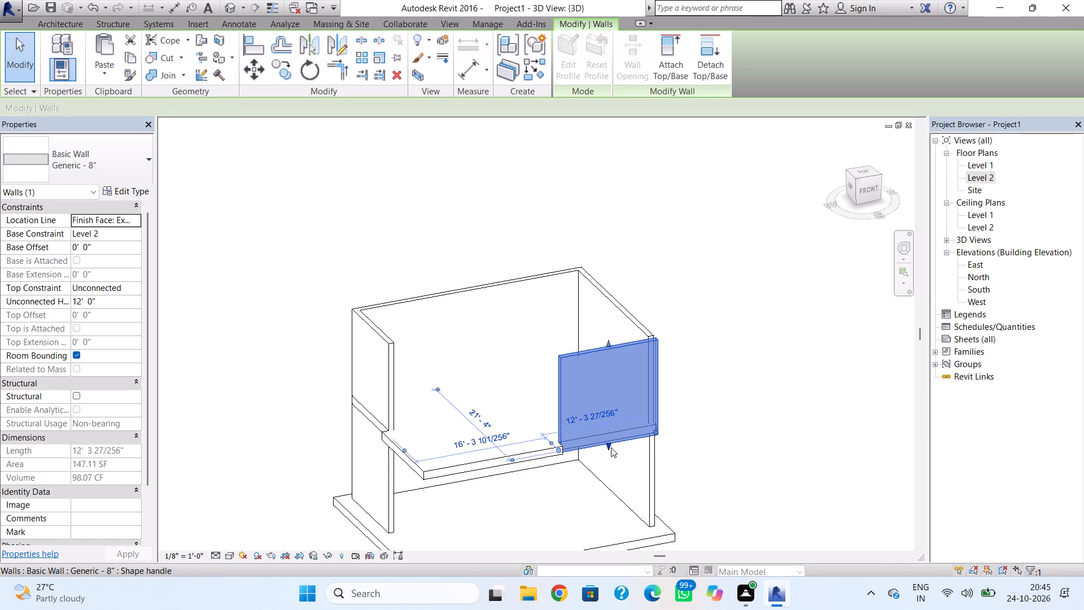
pyautogui.moveTo(611, 447); pyautogui.dragTo(614, 535)
pyautogui.click(729, 452)
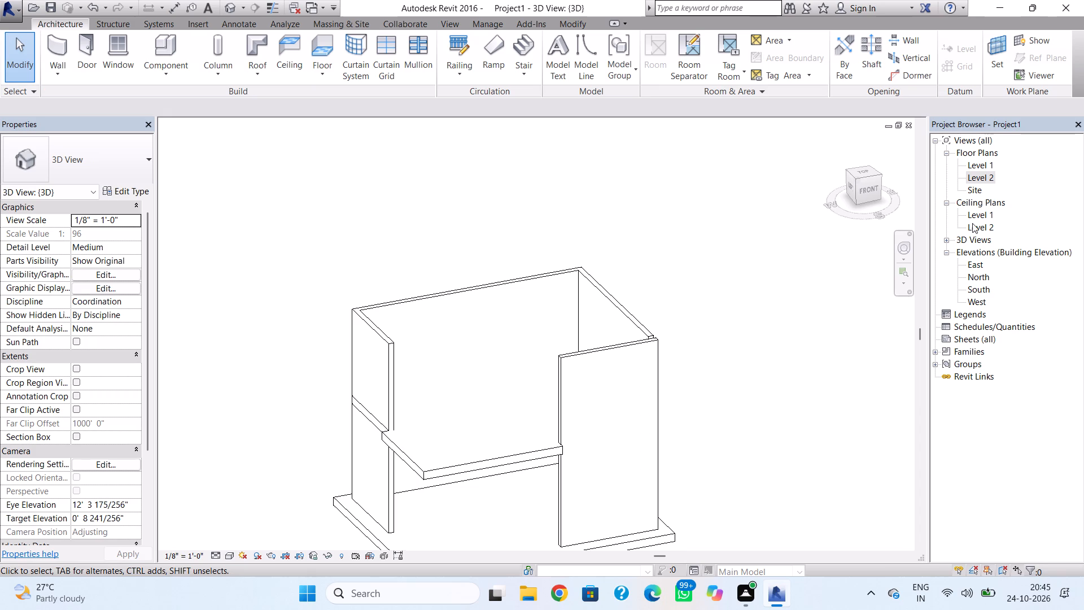
# Add two levels in the East elevation at successive 12' 0" offsets above Level 2, at 24' 0" and 36' 0".
pyautogui.doubleClick(977, 263)
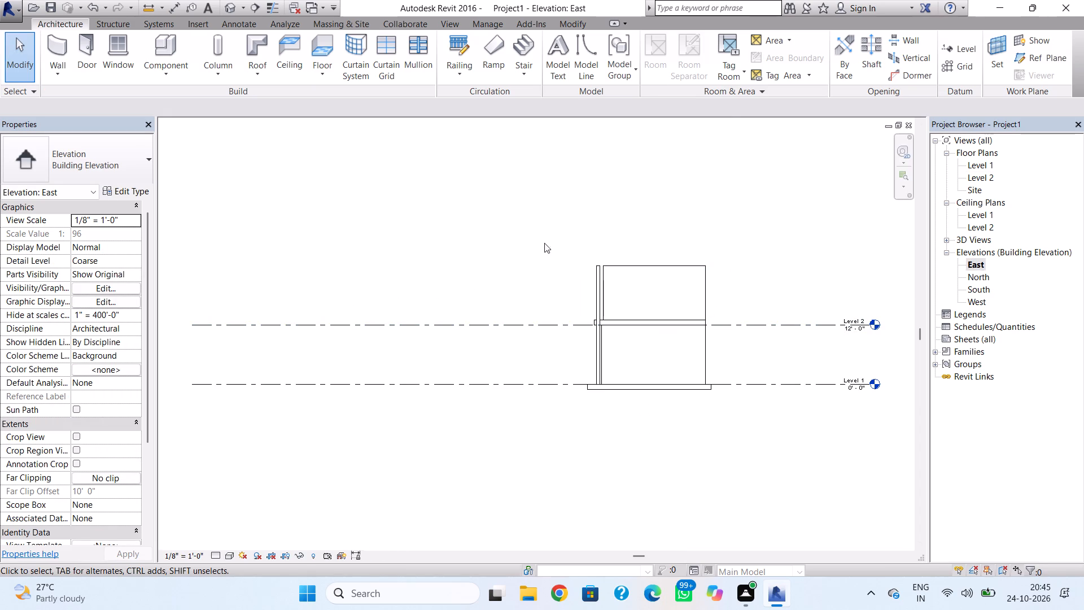
pyautogui.click(946, 48)
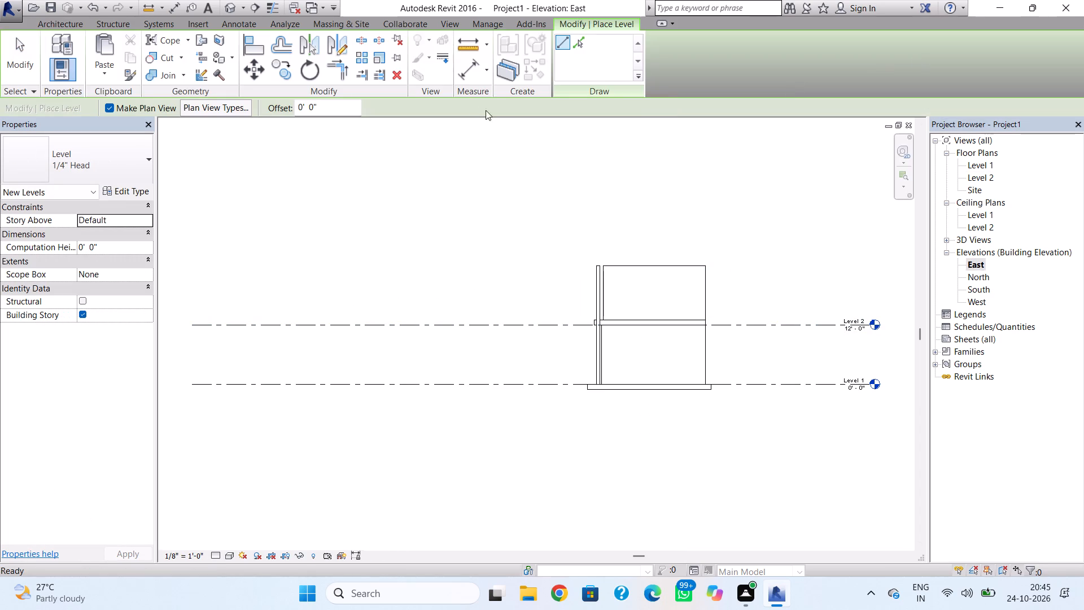
pyautogui.click(584, 42)
pyautogui.click(347, 111)
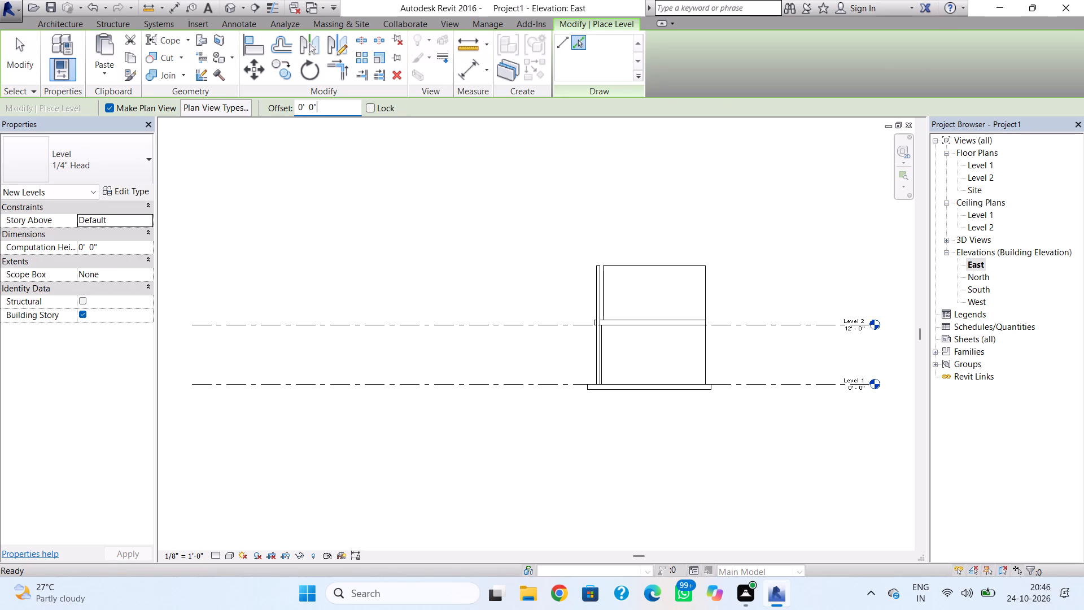
pyautogui.moveTo(344, 114); pyautogui.dragTo(286, 120)
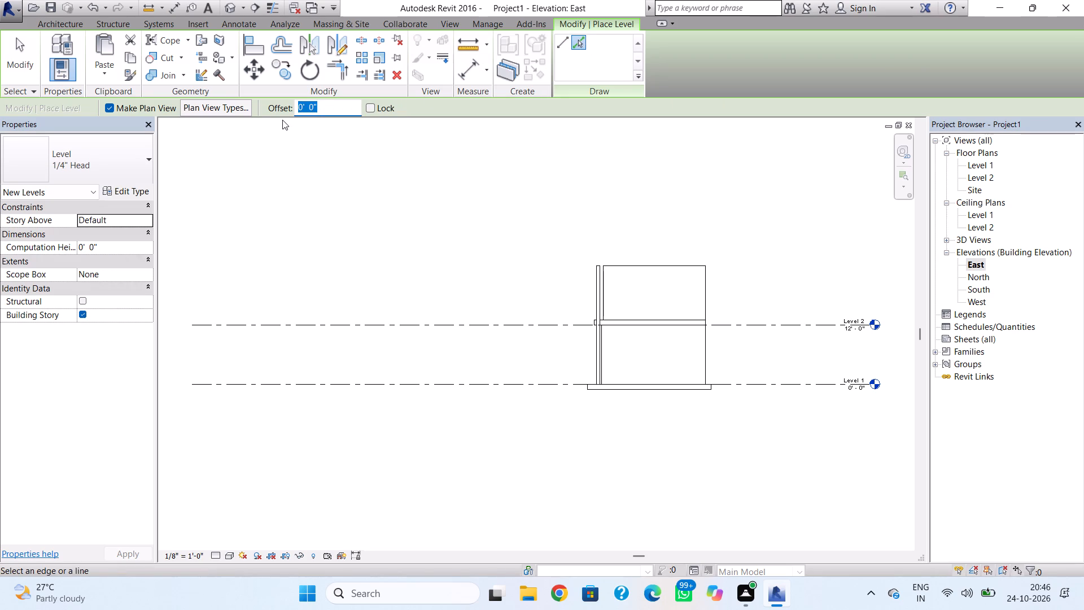
pyautogui.write("12'")
pyautogui.press('Return')
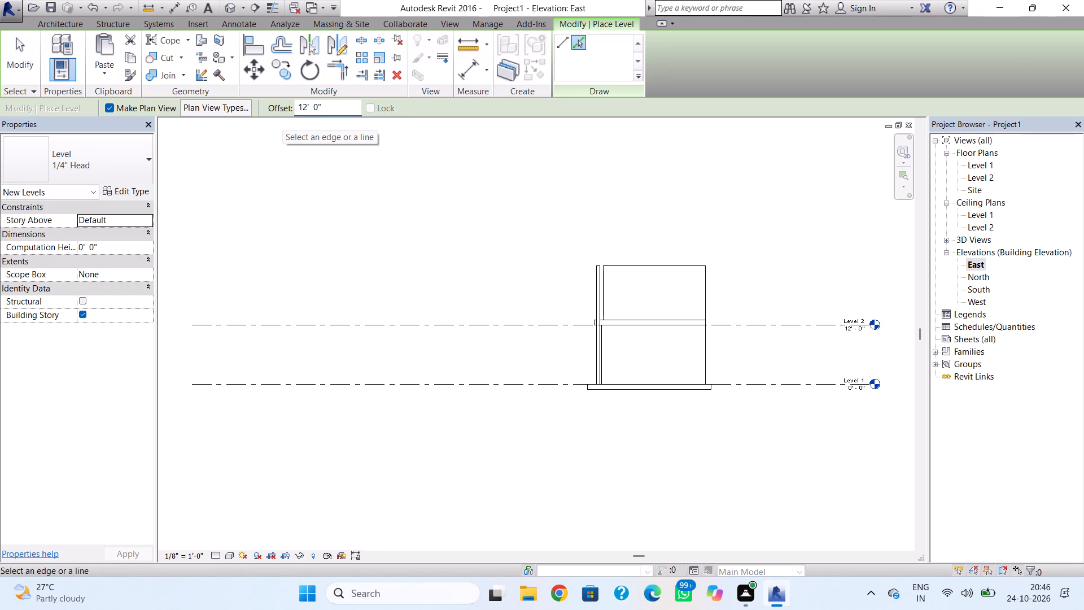
pyautogui.click(744, 323)
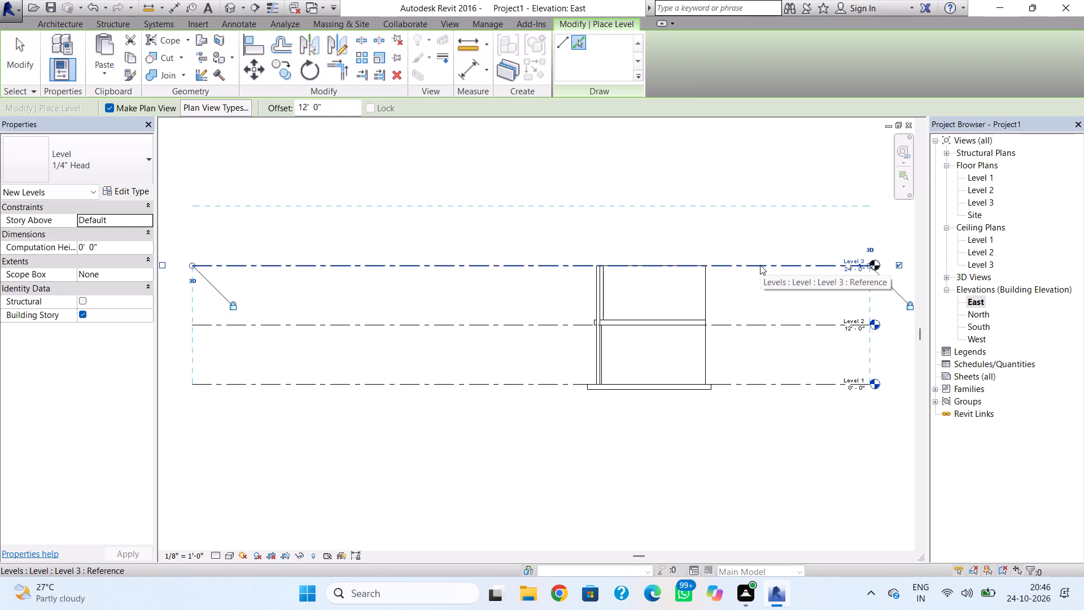
pyautogui.click(760, 265)
pyautogui.press('Escape')
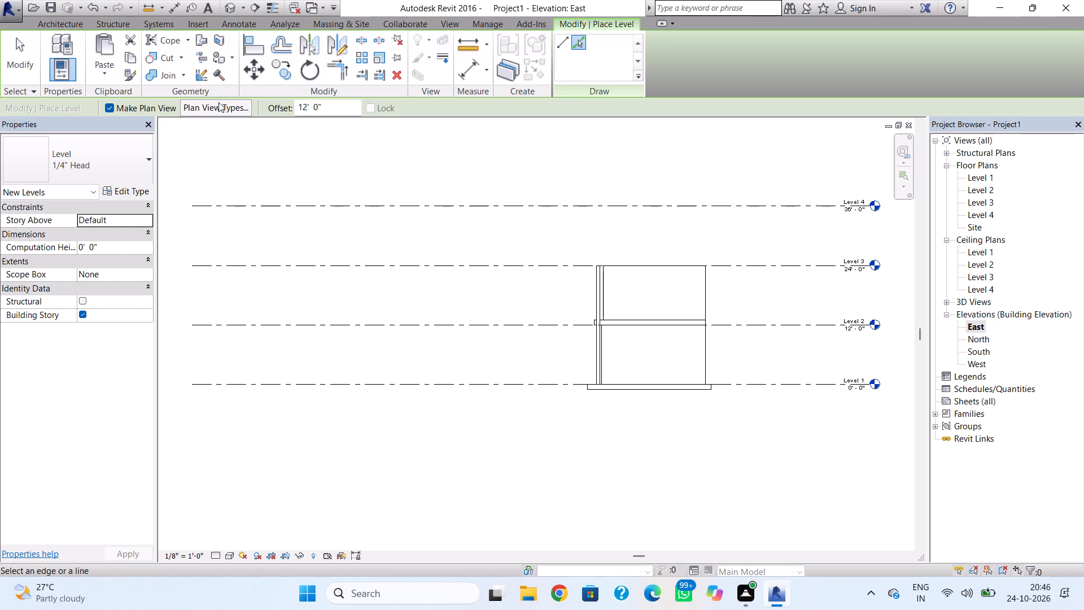
# Extend the east wall's south end to the front wall on the Level 2 plan and nudge it eastward to line up at the corner.
pyautogui.click(234, 11)
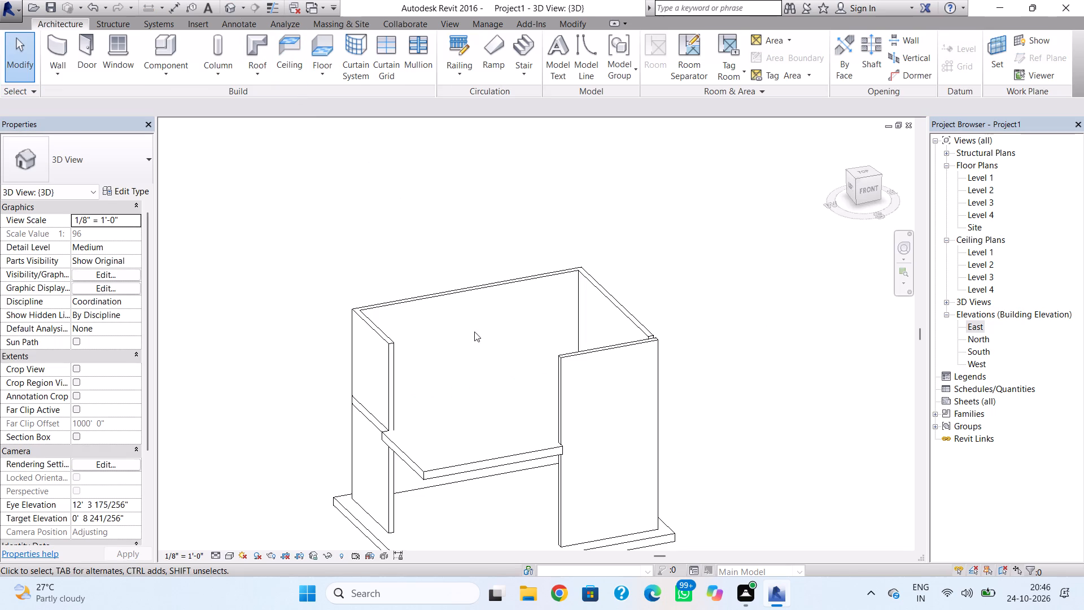
pyautogui.doubleClick(976, 189)
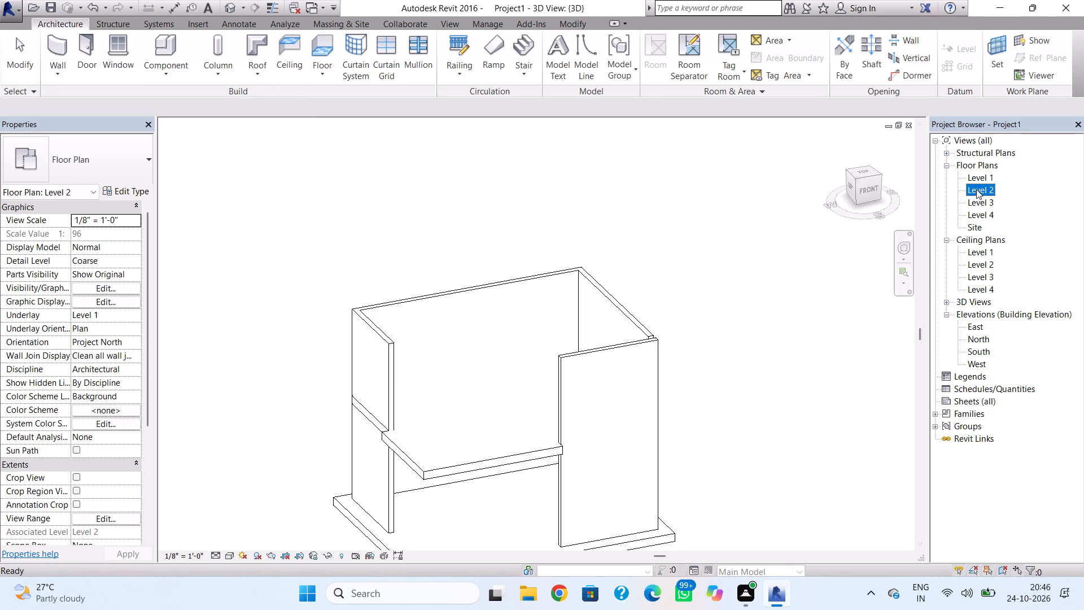
pyautogui.scroll(-4, 528, 341)
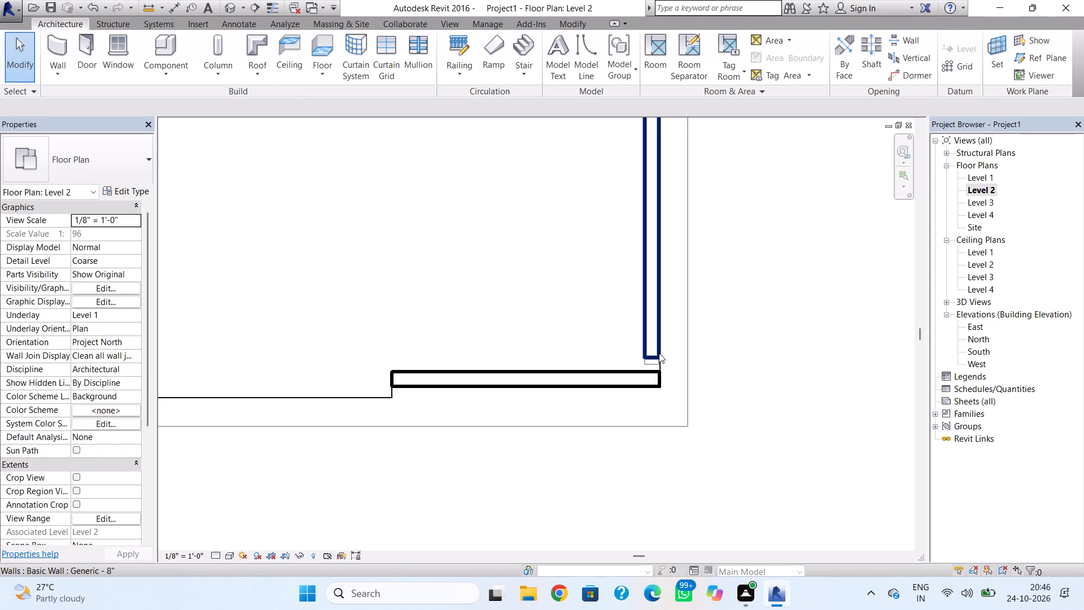
pyautogui.click(659, 353)
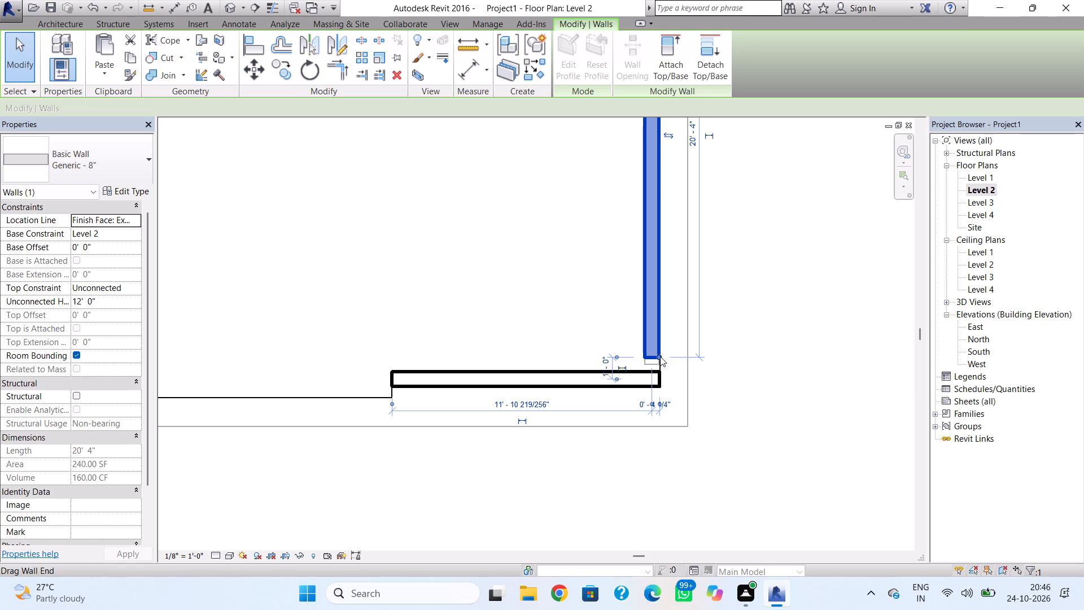
pyautogui.moveTo(660, 356); pyautogui.dragTo(661, 370)
pyautogui.click(696, 371)
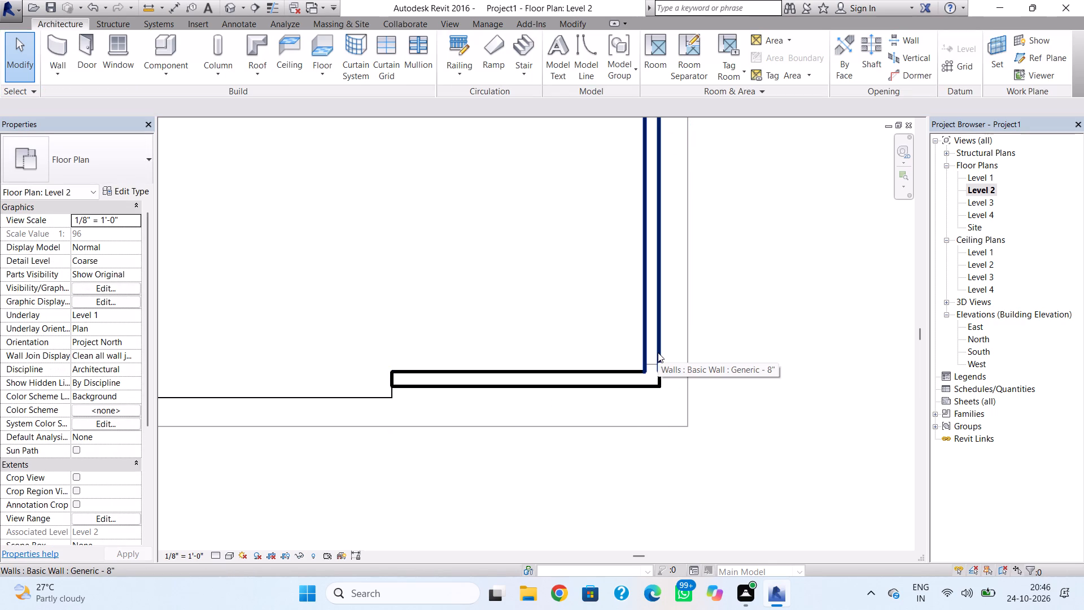
pyautogui.scroll(7, 657, 354)
pyautogui.click(660, 382)
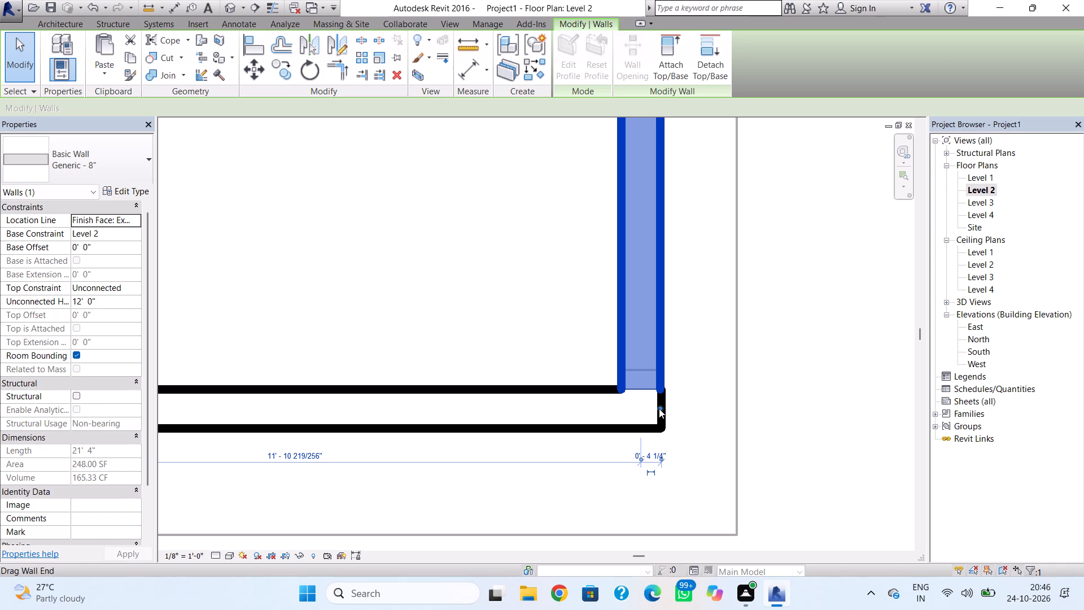
pyautogui.press('Right')
pyautogui.click(815, 396)
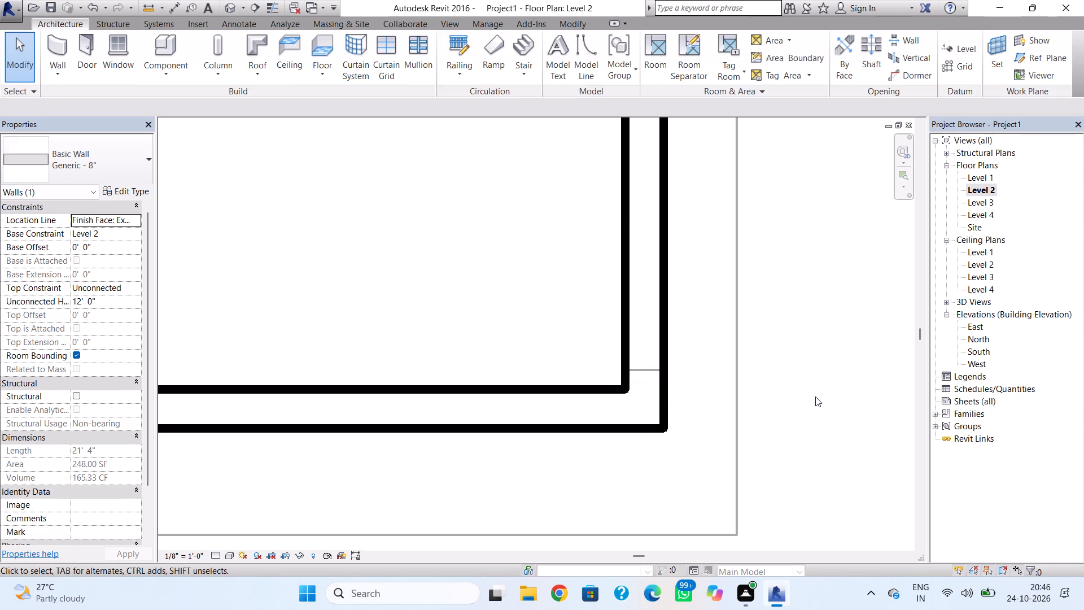
# Draw two chained Generic - 8" walls, 12' 0" high, from the west wall's south end east, and south to the front wall's west end.
pyautogui.scroll(-7, 641, 389)
pyautogui.scroll(-3, 589, 393)
pyautogui.moveTo(588, 393); pyautogui.dragTo(621, 400, button='middle')
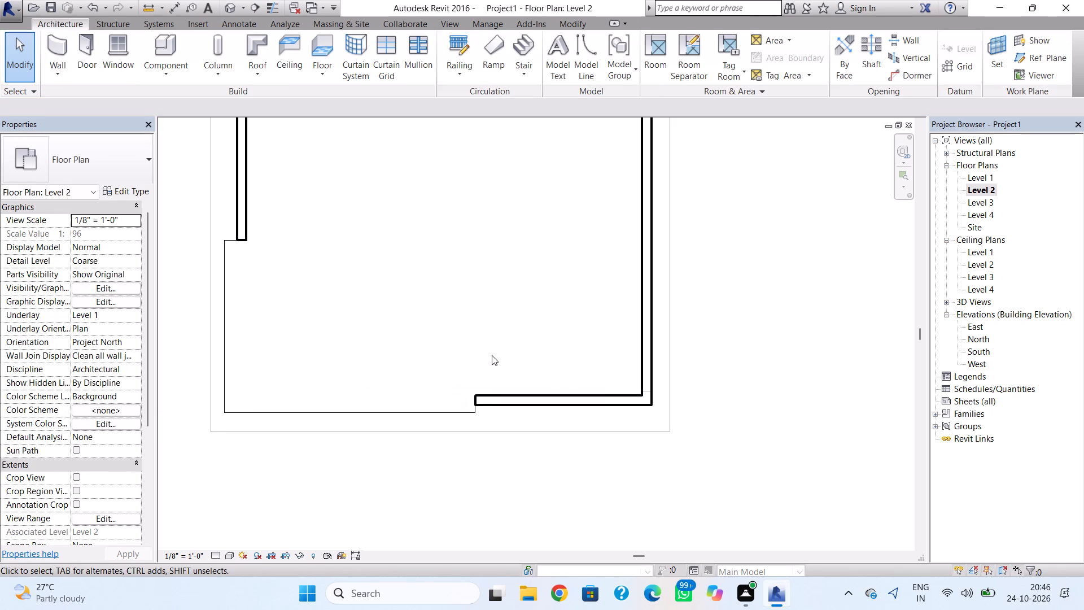
pyautogui.scroll(-2, 506, 228)
pyautogui.moveTo(515, 256); pyautogui.dragTo(533, 300, button='middle')
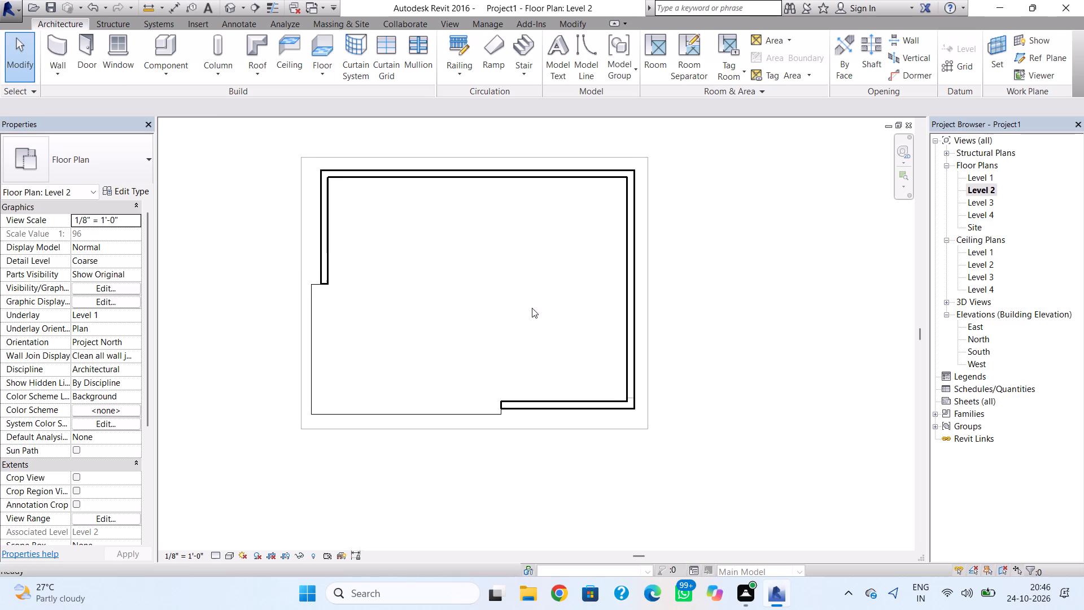
pyautogui.click(63, 46)
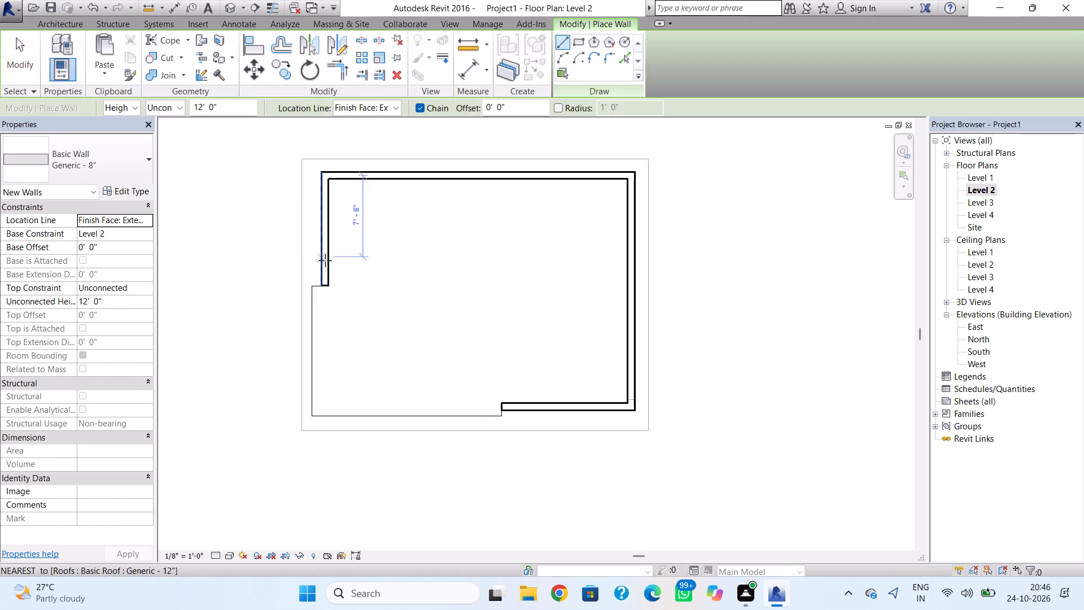
pyautogui.click(323, 287)
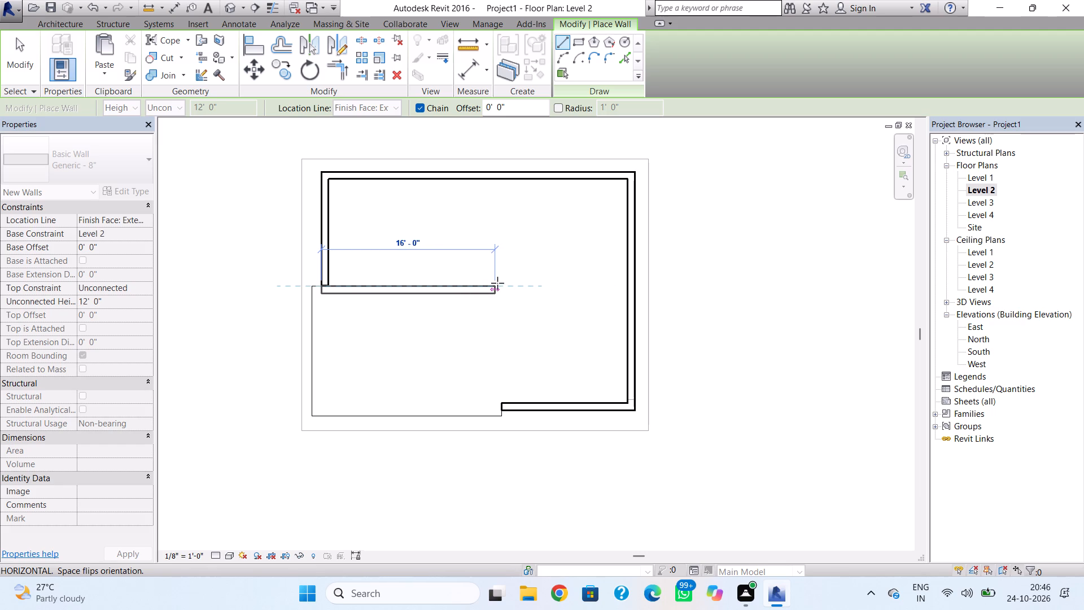
pyautogui.click(500, 283)
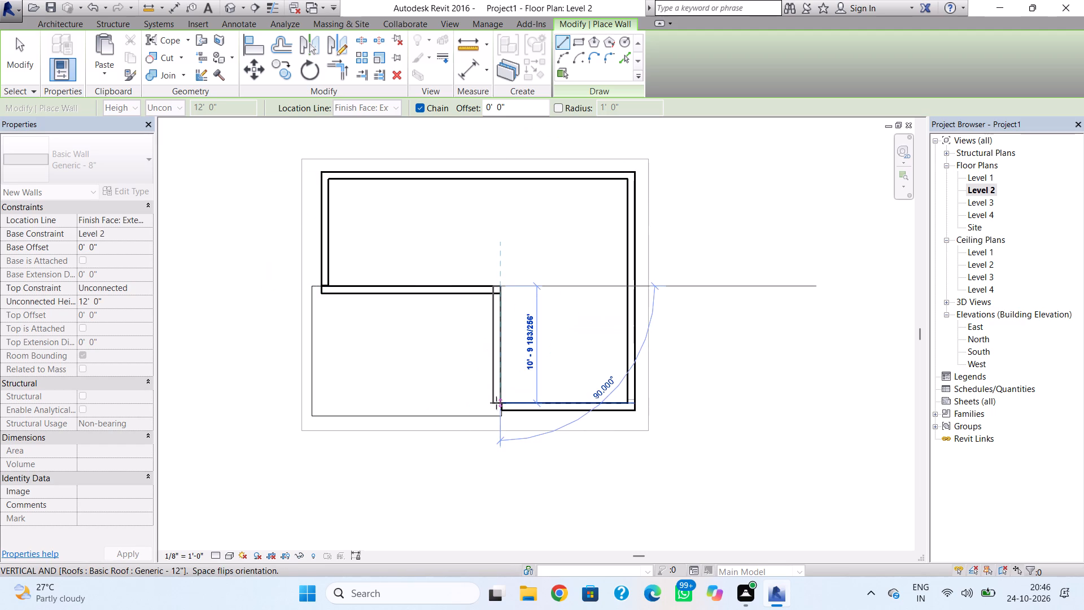
pyautogui.scroll(4, 492, 413)
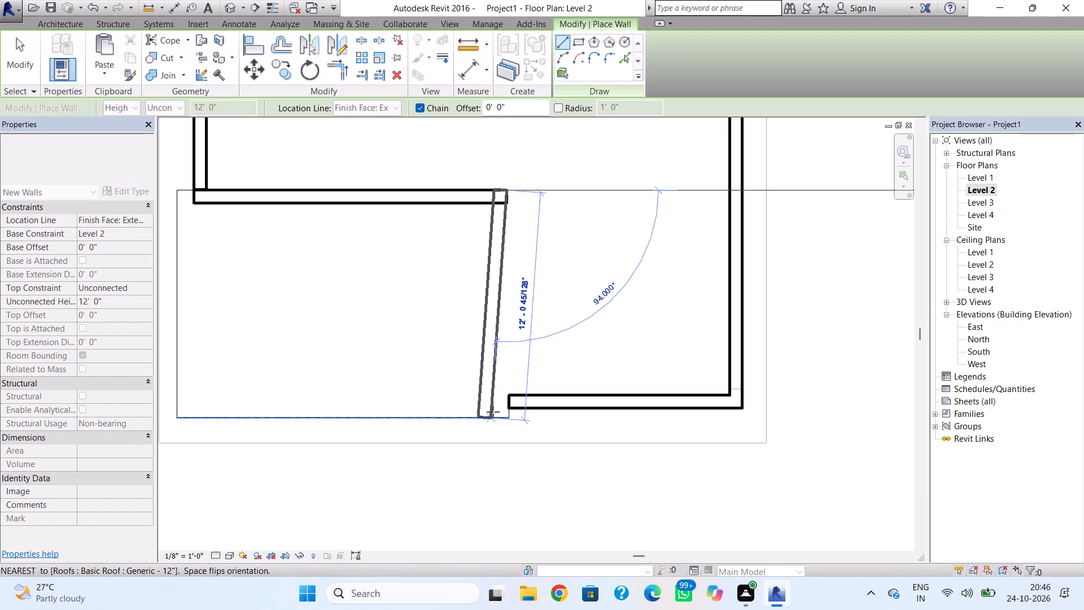
pyautogui.click(506, 410)
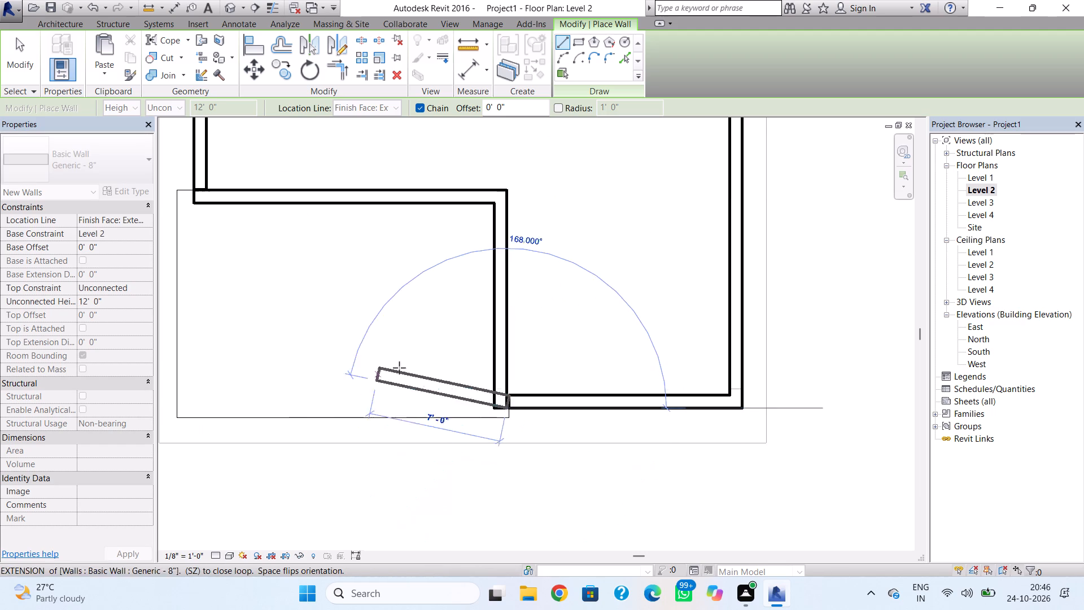
# Extend the front wall's west end to join the new north-south wall at the corner on the Level 2 plan.
pyautogui.press('Escape')
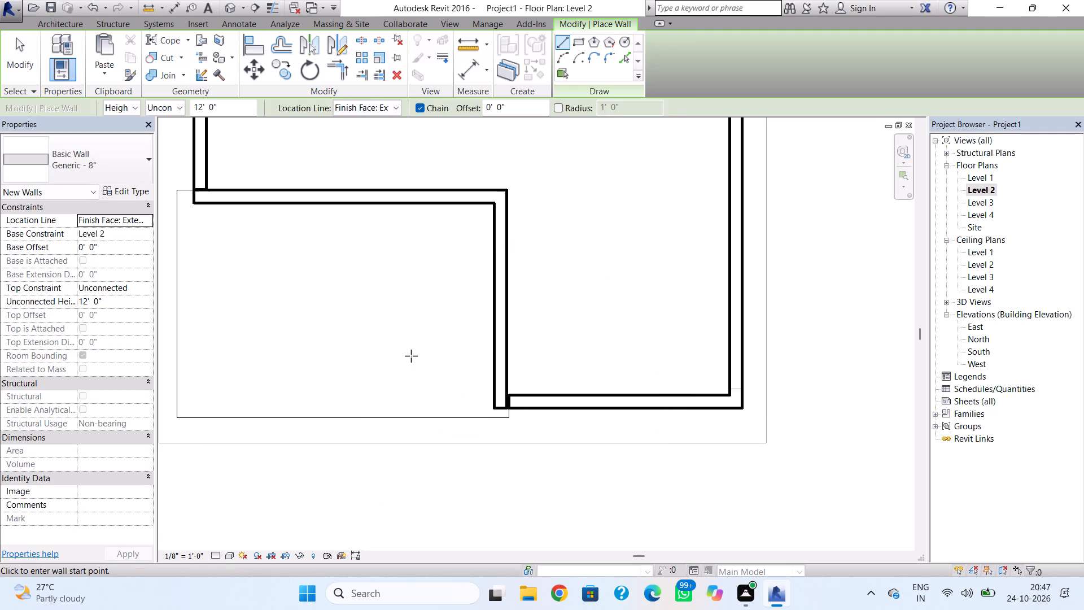
pyautogui.press('Escape')
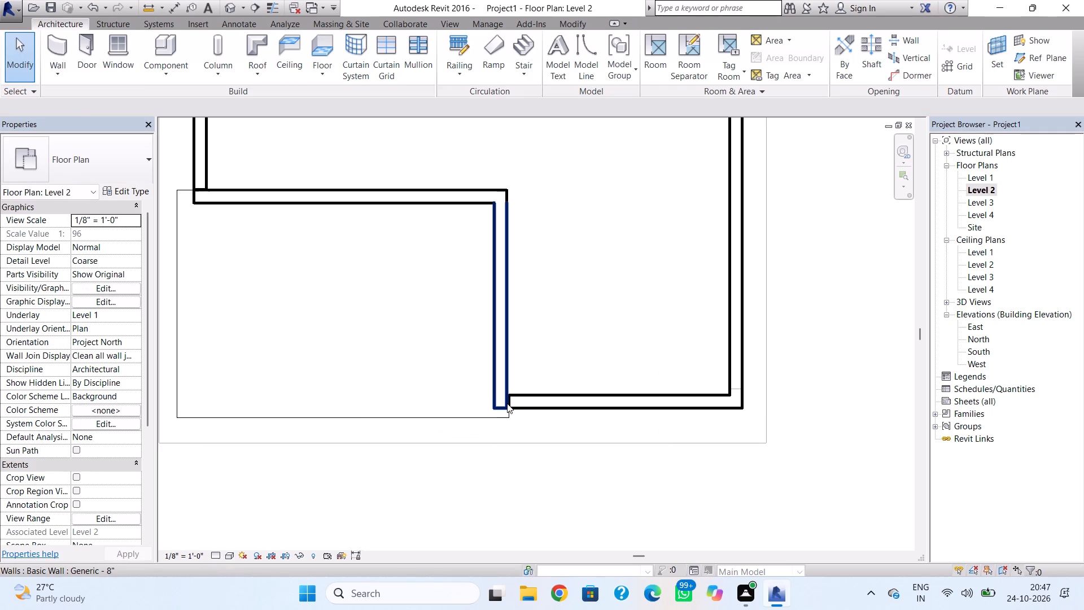
pyautogui.scroll(3, 507, 403)
pyautogui.click(517, 393)
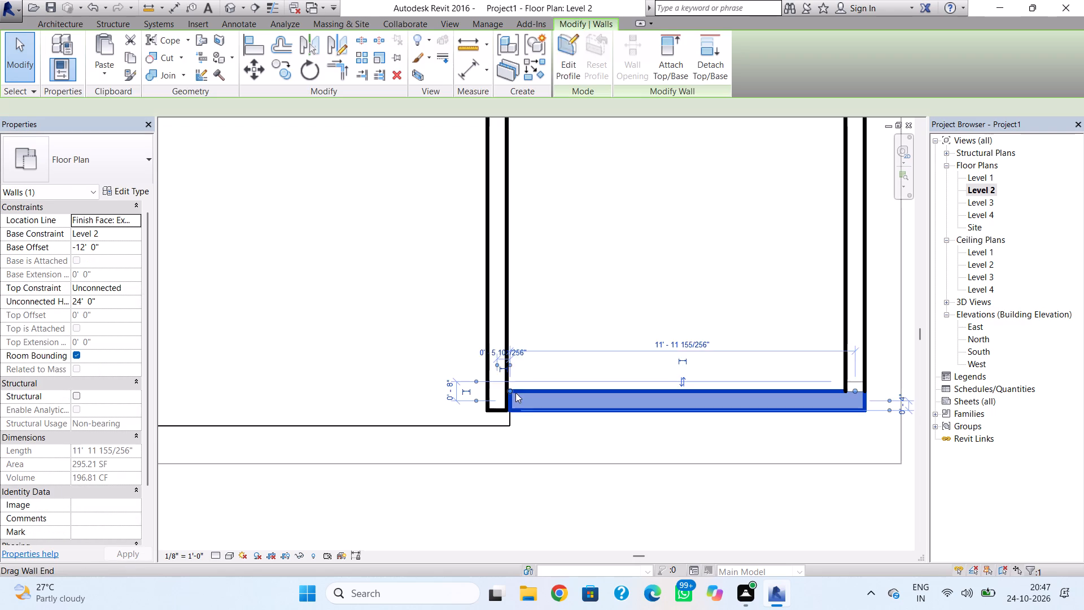
pyautogui.scroll(4, 515, 396)
pyautogui.moveTo(506, 386); pyautogui.dragTo(501, 384)
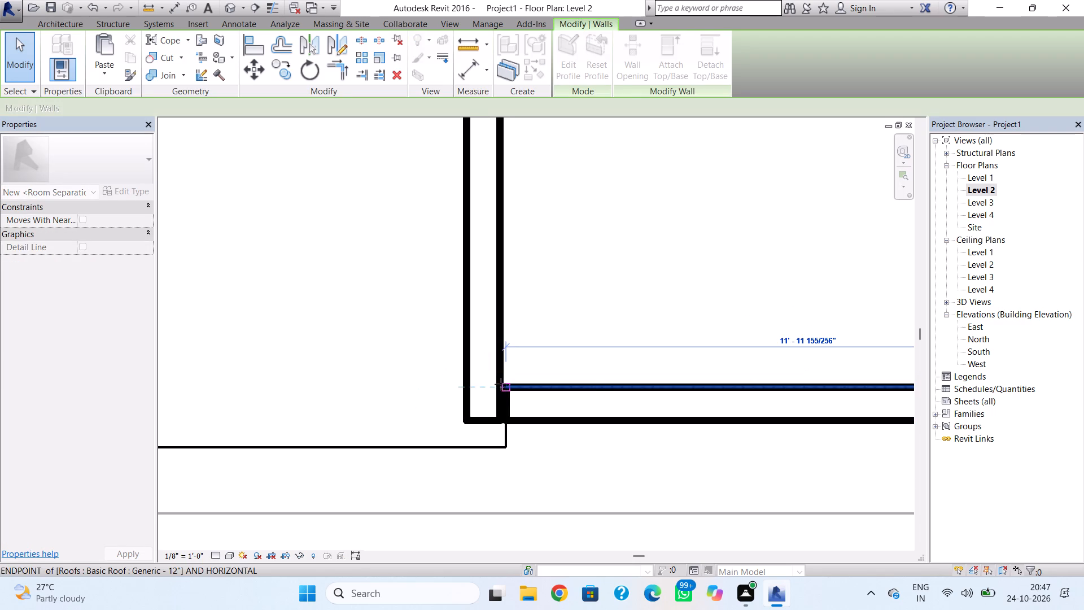
pyautogui.moveTo(501, 384); pyautogui.dragTo(499, 384)
pyautogui.click(547, 337)
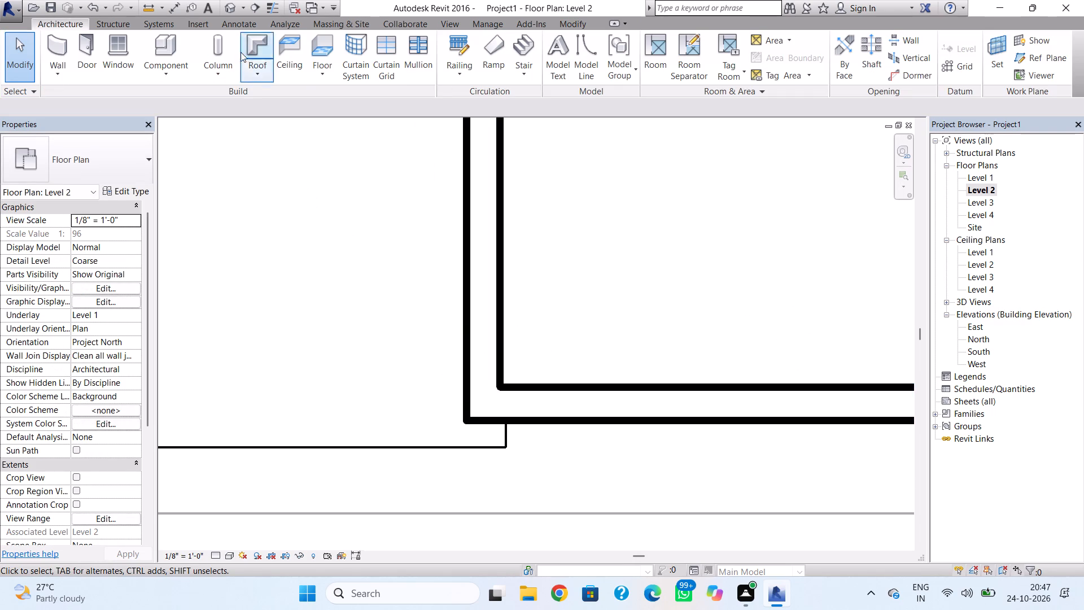
# Copy the two new Level 2 walls around the recessed corner and paste them aligned to Level 1.
pyautogui.click(224, 9)
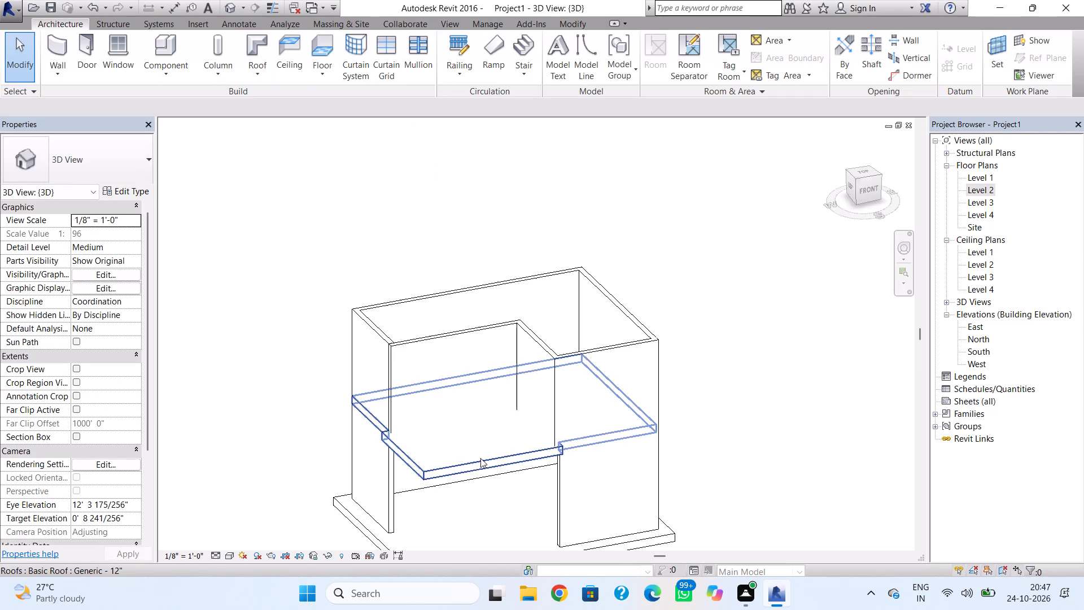
pyautogui.click(533, 347)
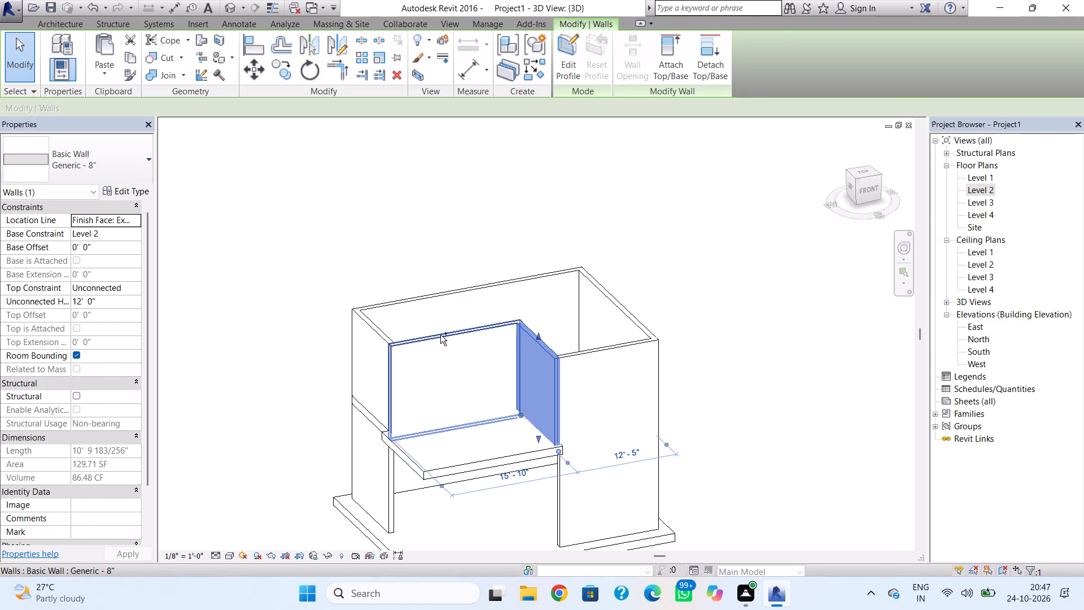
pyautogui.keyDown('ctrl'); pyautogui.click(440, 335); pyautogui.keyUp('ctrl')
pyautogui.click(130, 53)
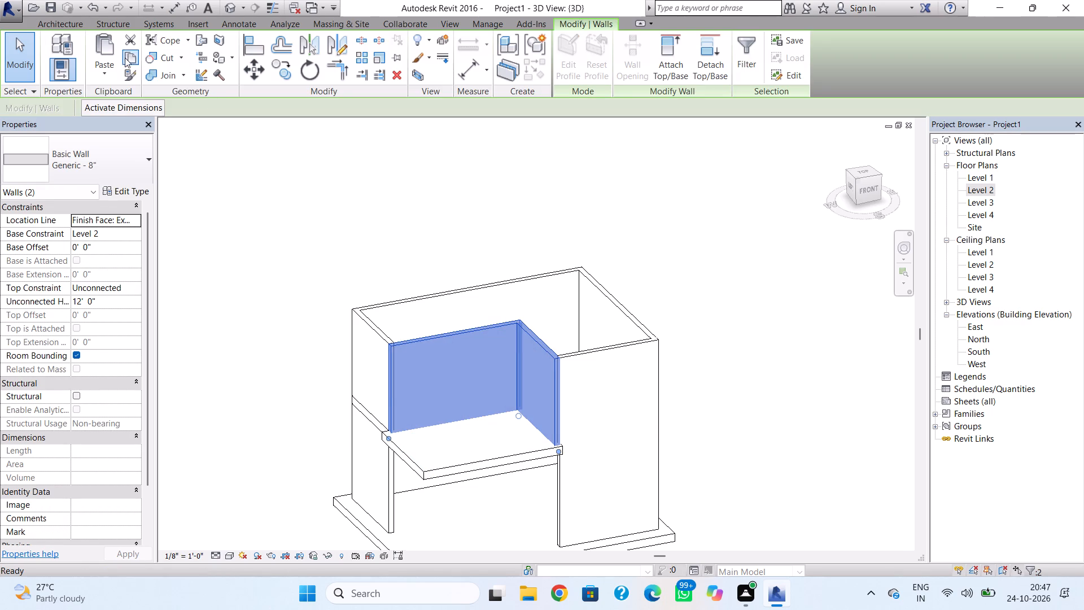
pyautogui.click(117, 53)
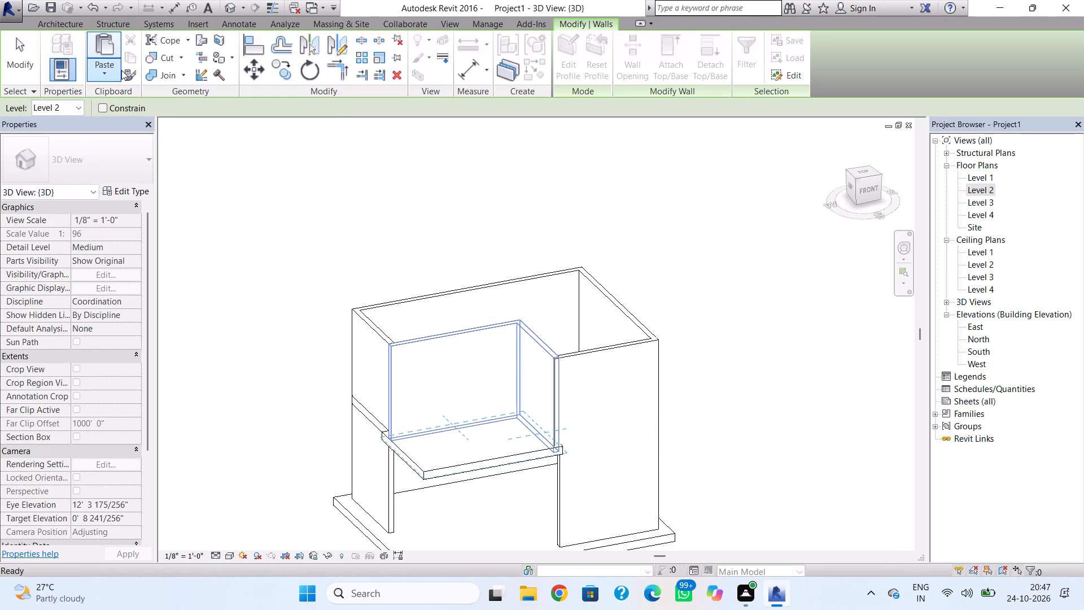
pyautogui.click(121, 70)
pyautogui.click(138, 120)
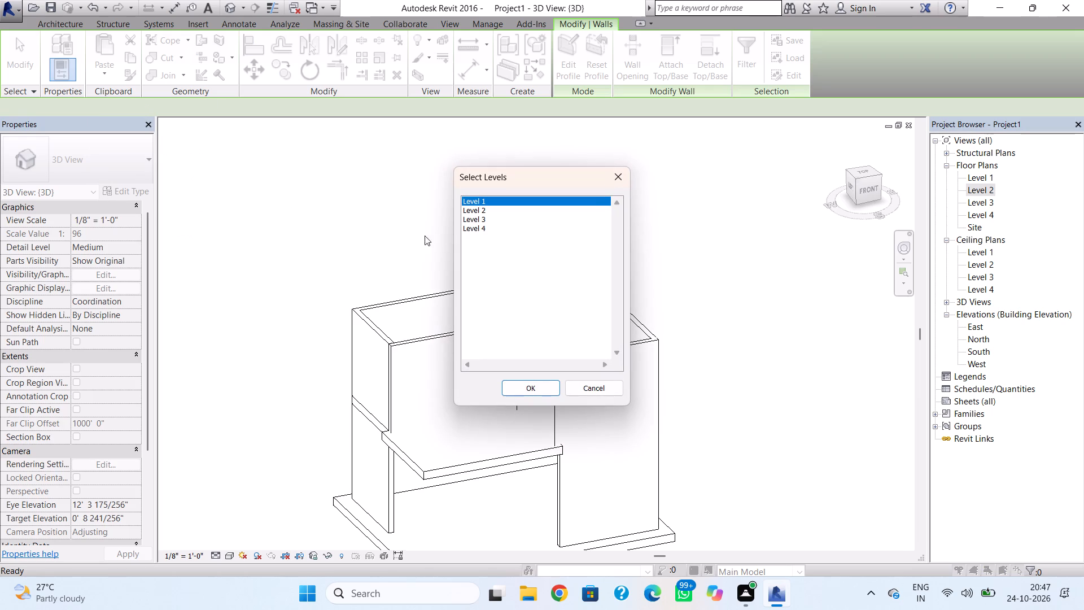
pyautogui.click(526, 385)
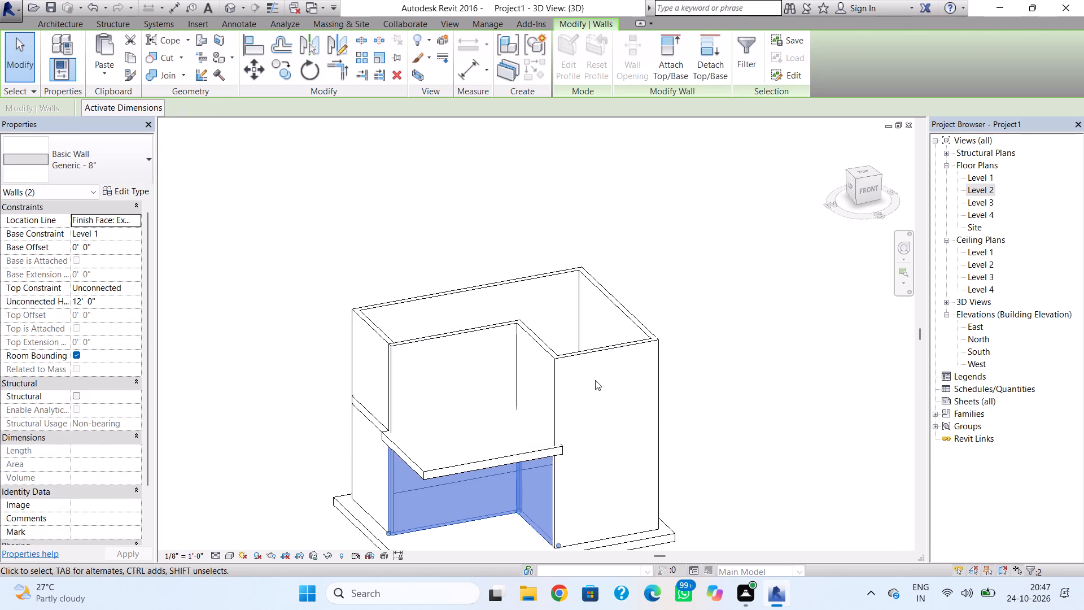
pyautogui.press('Escape')
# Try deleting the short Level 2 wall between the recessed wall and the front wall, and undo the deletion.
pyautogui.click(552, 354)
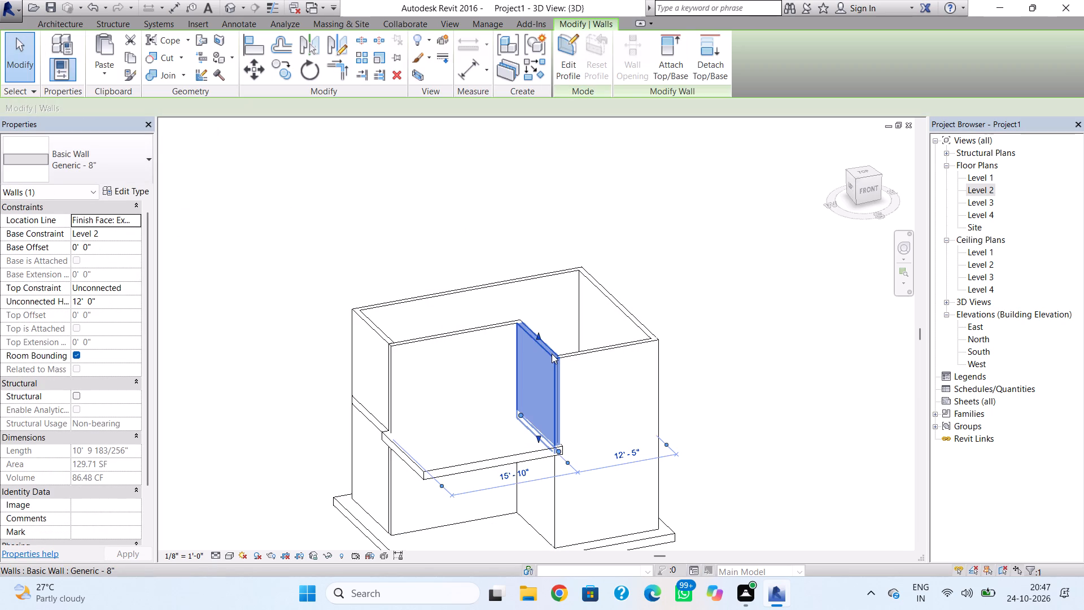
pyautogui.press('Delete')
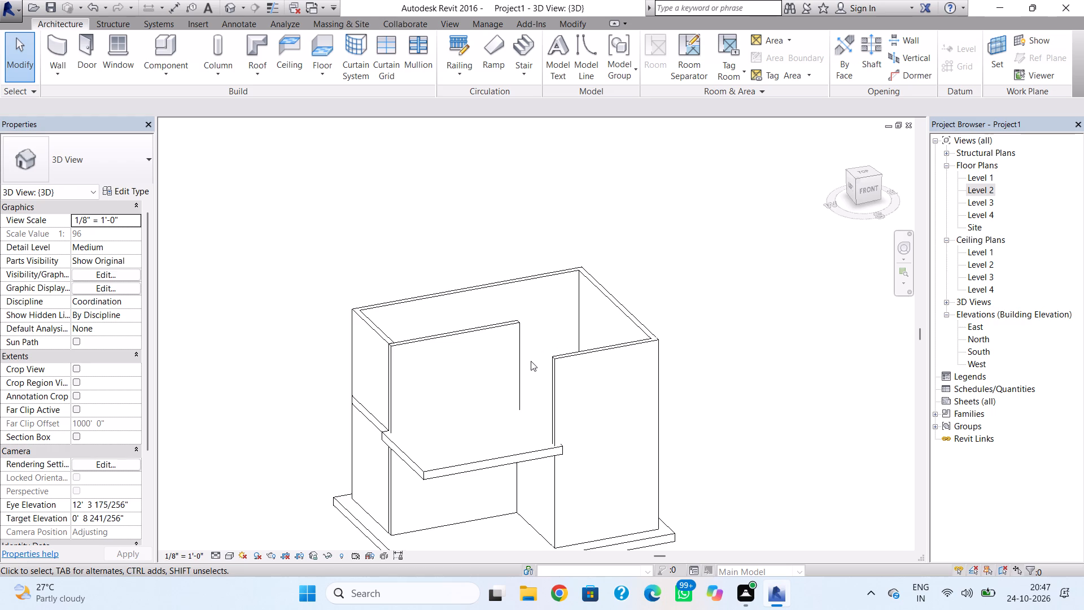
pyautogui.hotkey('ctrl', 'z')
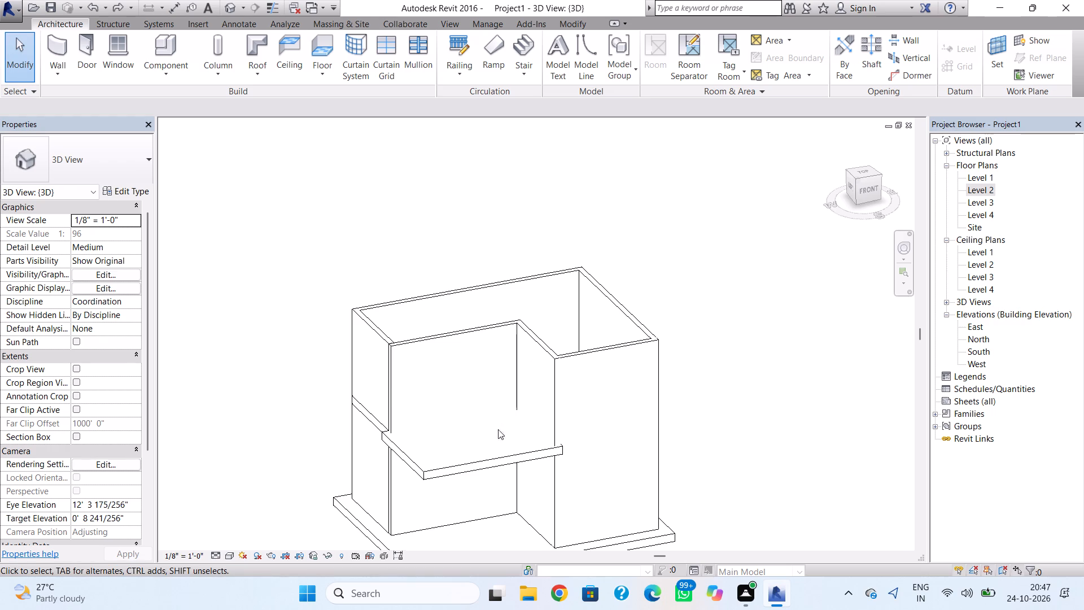
# Copy the Level 2 Generic - 12" stepped flat roof and paste it aligned to Level 3.
pyautogui.click(477, 463)
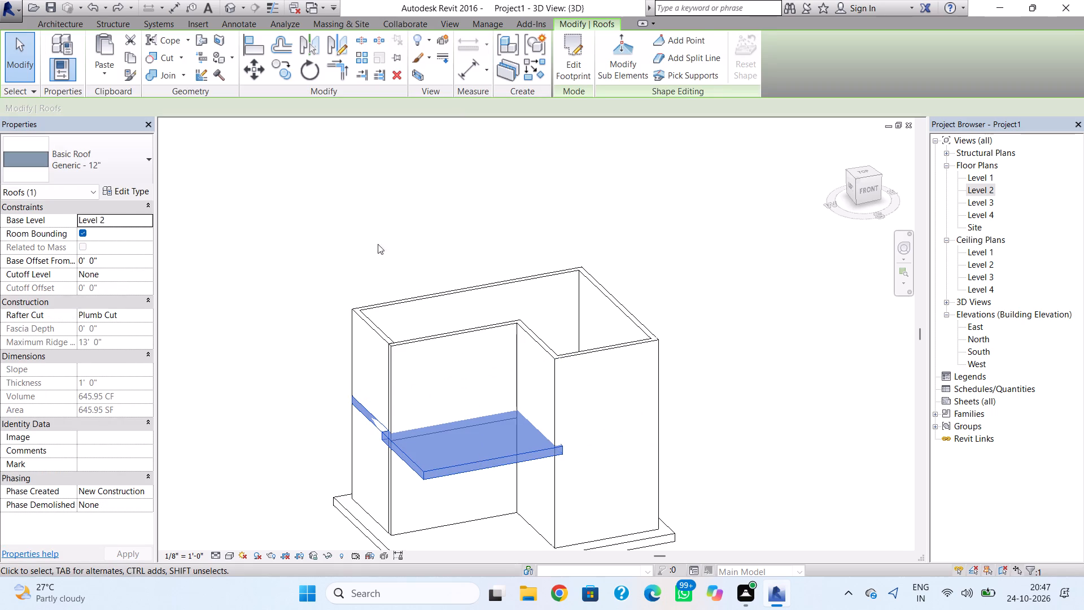
pyautogui.click(129, 60)
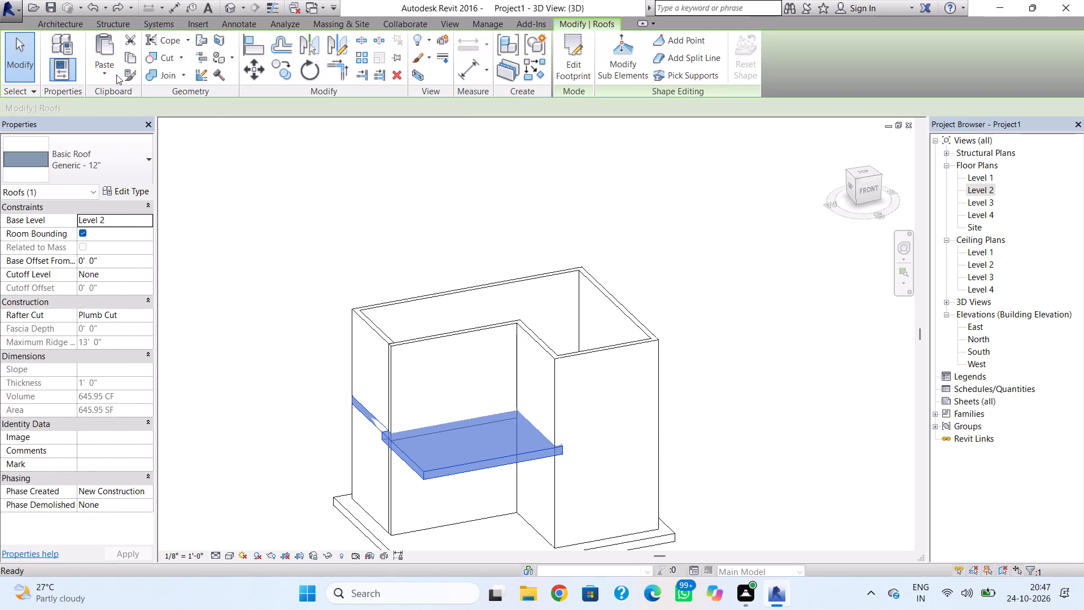
pyautogui.click(116, 75)
pyautogui.click(156, 135)
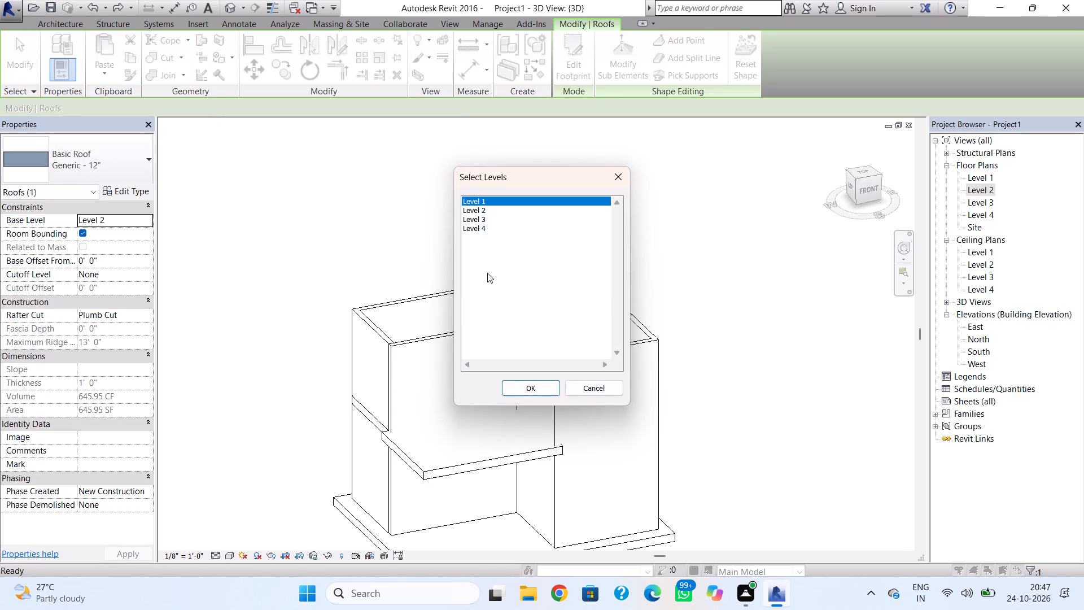
pyautogui.click(480, 215)
pyautogui.click(543, 381)
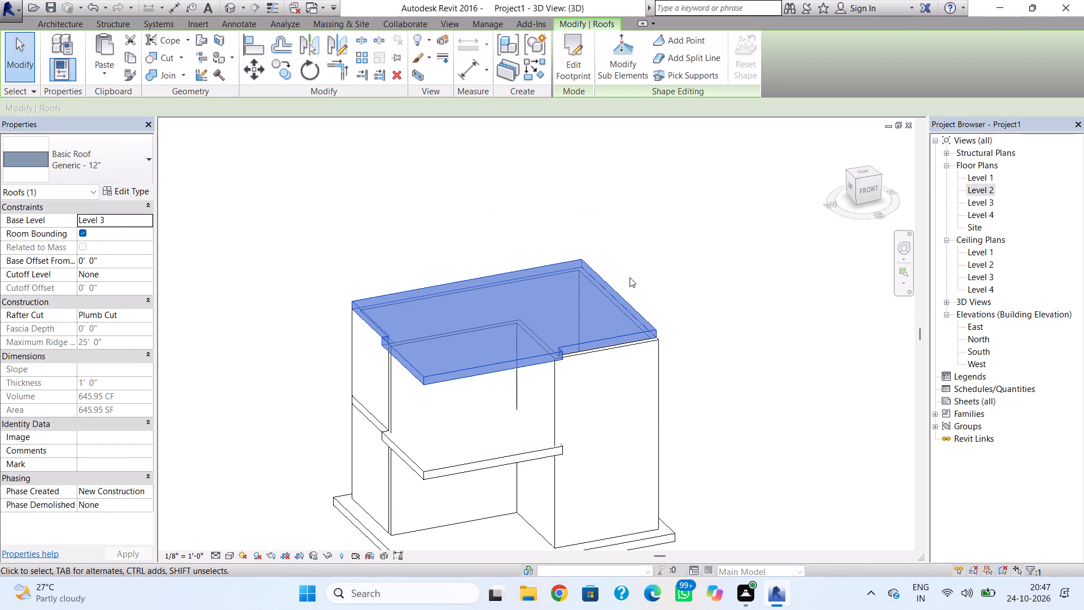
pyautogui.press('Escape')
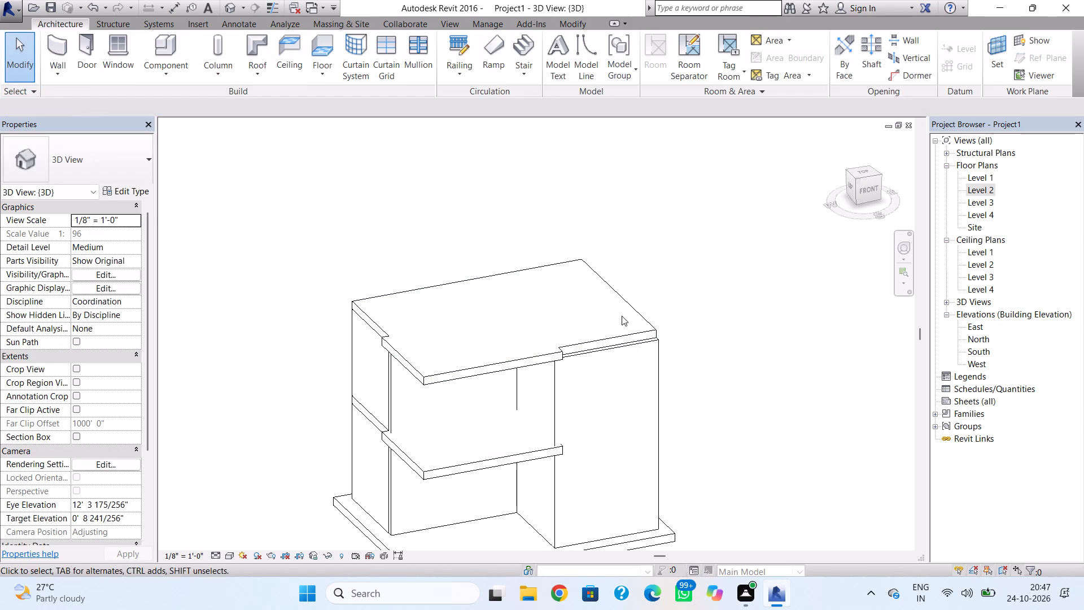
# Stretch the top of the tall front wall up past the Level 3 roof, trimming it back slightly to form a raised parapet.
pyautogui.keyDown('shift'); pyautogui.moveTo(620, 337); pyautogui.dragTo(672, 415, button='right'); pyautogui.keyUp('shift')
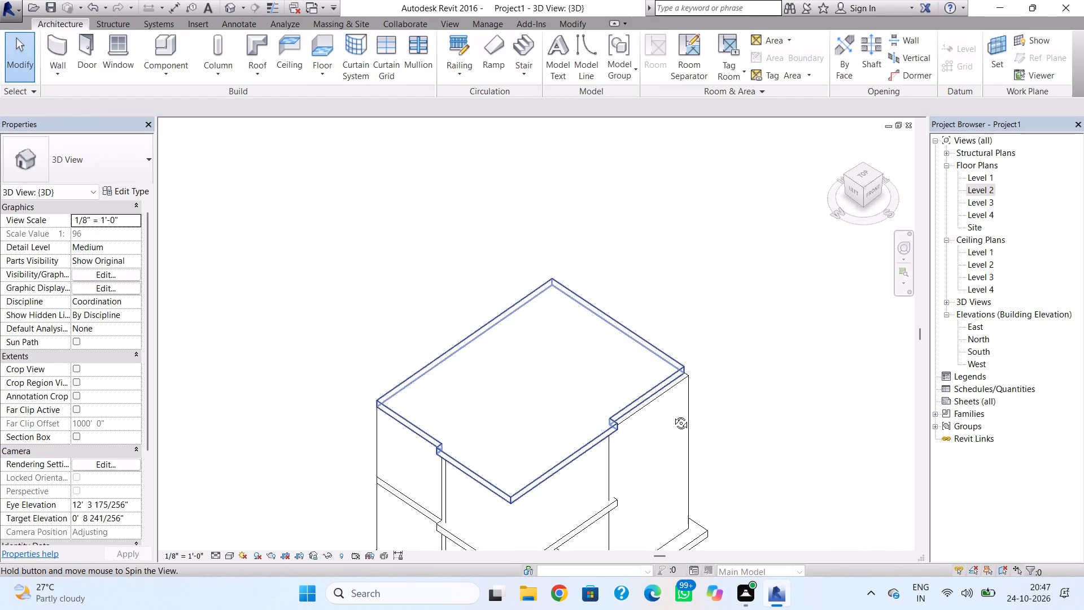
pyautogui.keyDown('shift'); pyautogui.moveTo(672, 415); pyautogui.dragTo(603, 412, button='right'); pyautogui.keyUp('shift')
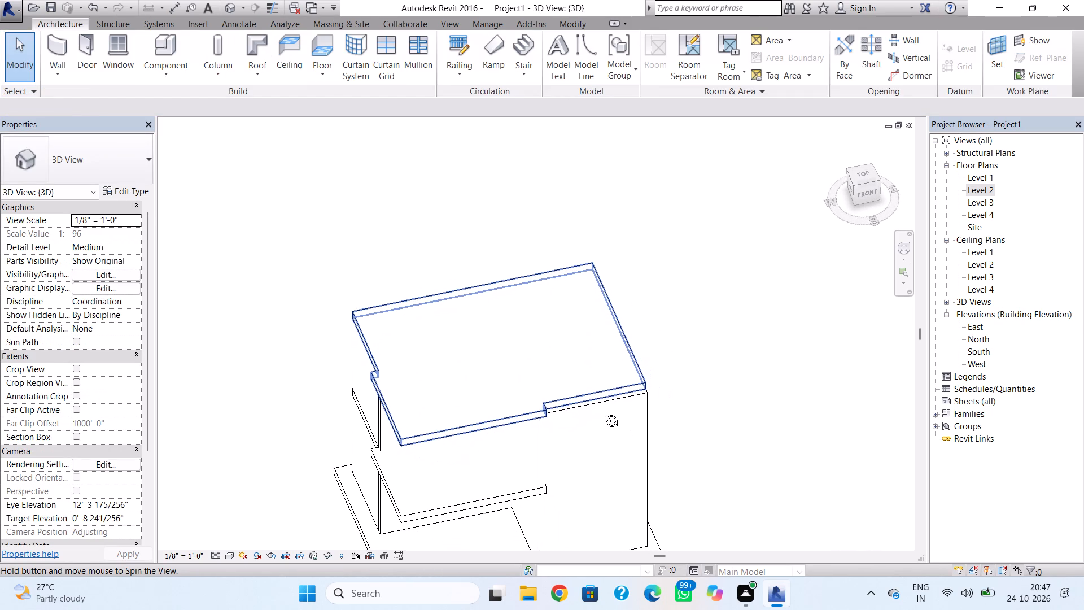
pyautogui.keyDown('shift'); pyautogui.moveTo(603, 412); pyautogui.dragTo(597, 412, button='right'); pyautogui.keyUp('shift')
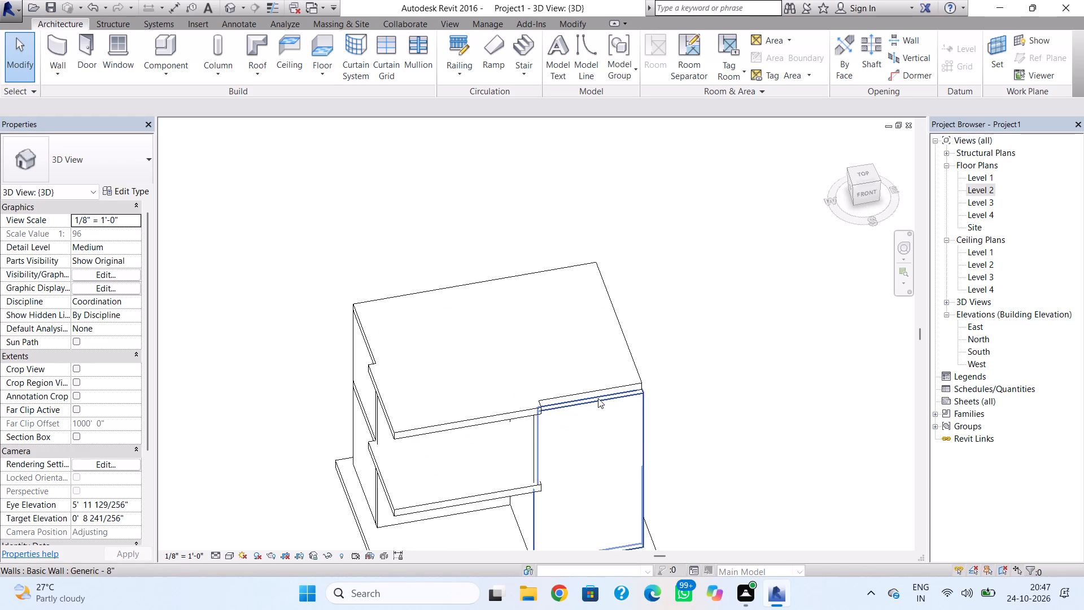
pyautogui.click(598, 398)
pyautogui.moveTo(591, 388); pyautogui.dragTo(597, 341)
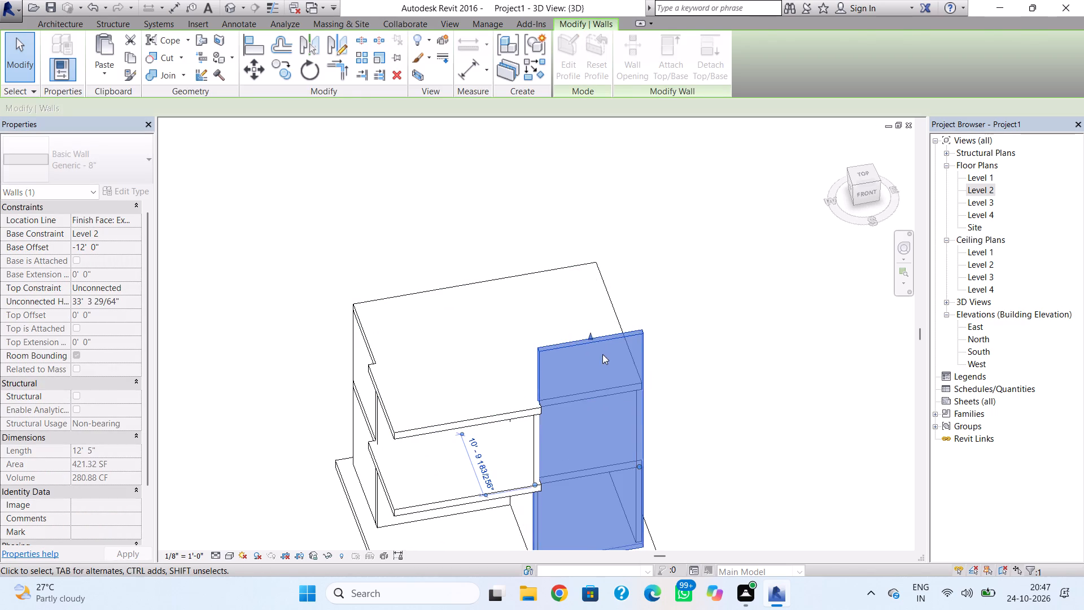
pyautogui.click(709, 359)
pyautogui.keyDown('shift'); pyautogui.moveTo(646, 373); pyautogui.dragTo(563, 276, button='right'); pyautogui.keyUp('shift')
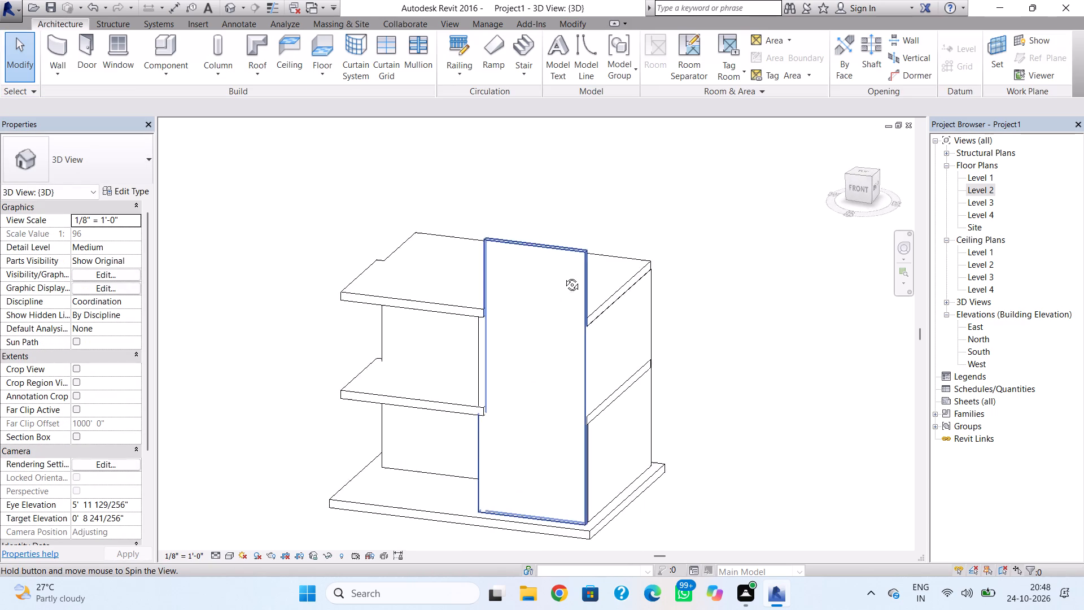
pyautogui.keyDown('shift'); pyautogui.moveTo(563, 276); pyautogui.dragTo(632, 277, button='right'); pyautogui.keyUp('shift')
pyautogui.keyDown('shift'); pyautogui.moveTo(532, 365); pyautogui.dragTo(492, 350, button='right'); pyautogui.keyUp('shift')
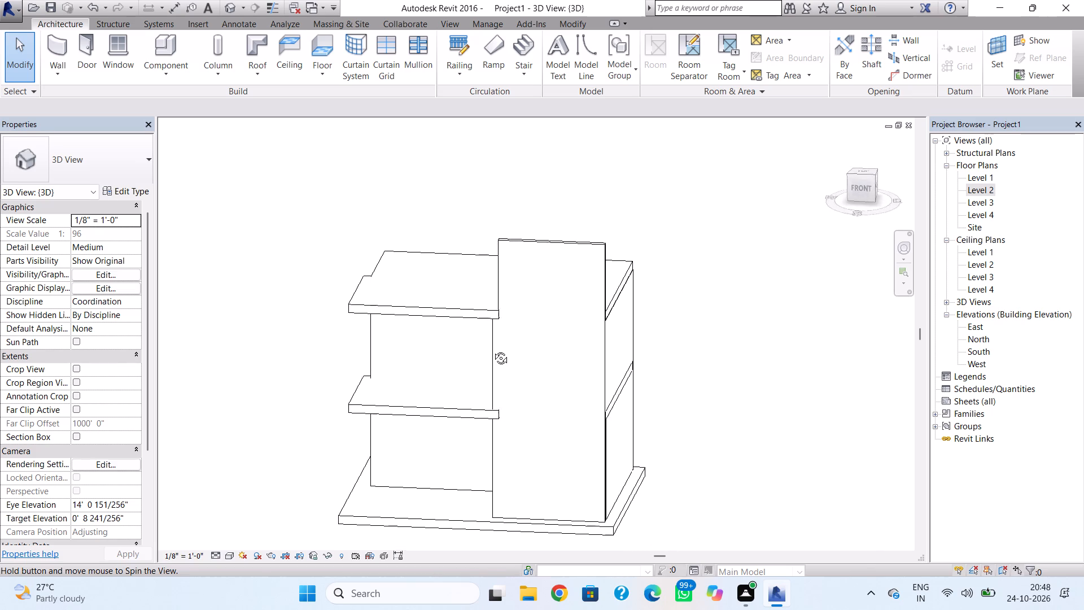
pyautogui.keyDown('shift'); pyautogui.moveTo(492, 350); pyautogui.dragTo(507, 332, button='right'); pyautogui.keyUp('shift')
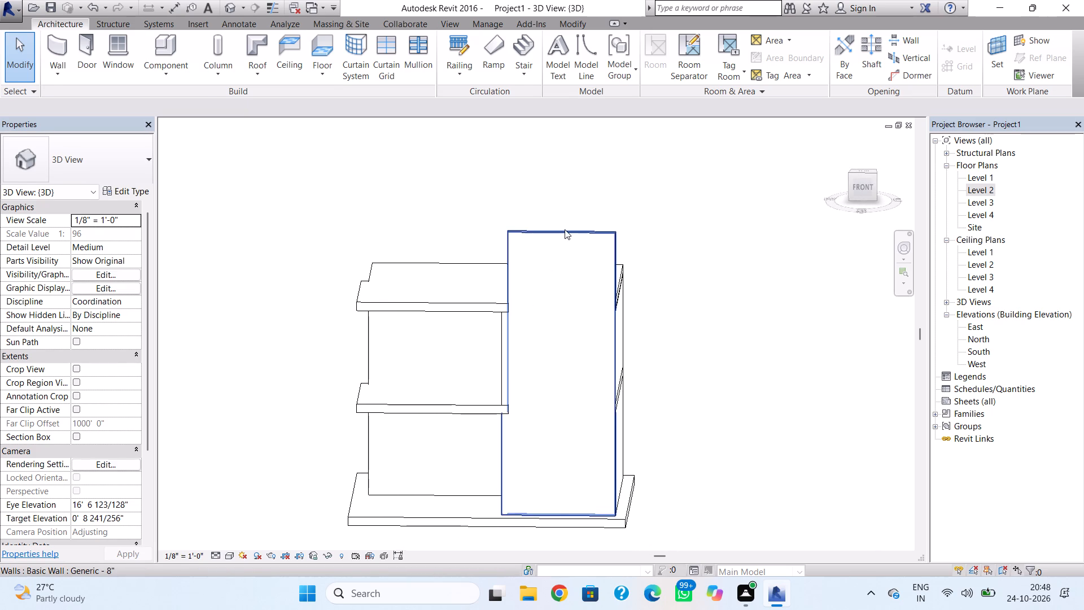
pyautogui.click(565, 229)
pyautogui.moveTo(558, 226); pyautogui.dragTo(553, 247)
pyautogui.click(701, 274)
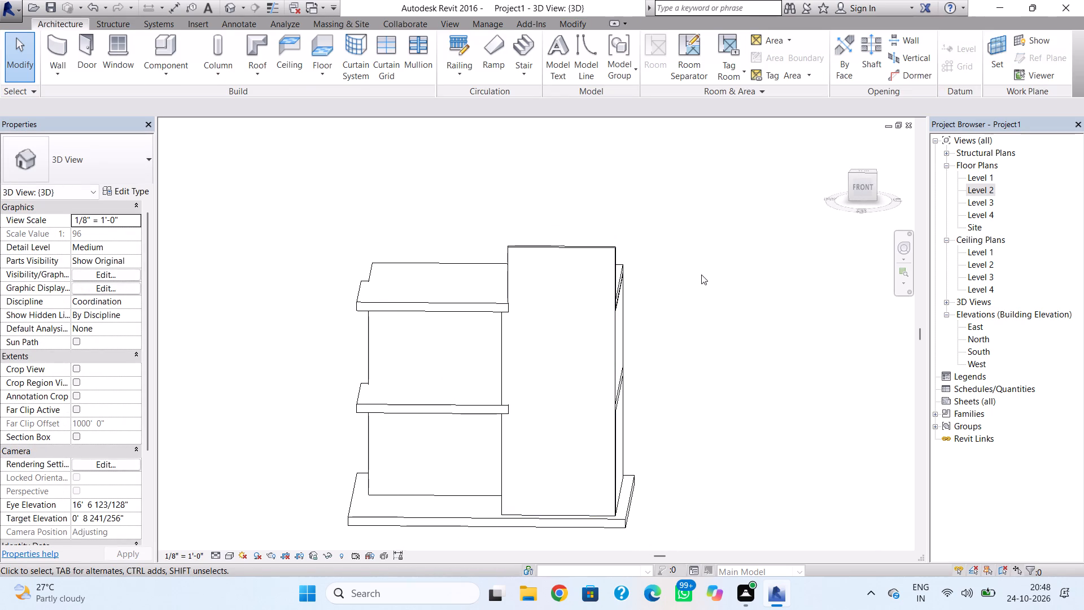
# Set the 3D view's visual style to Realistic and view the house from its front and west sides.
pyautogui.click(222, 555)
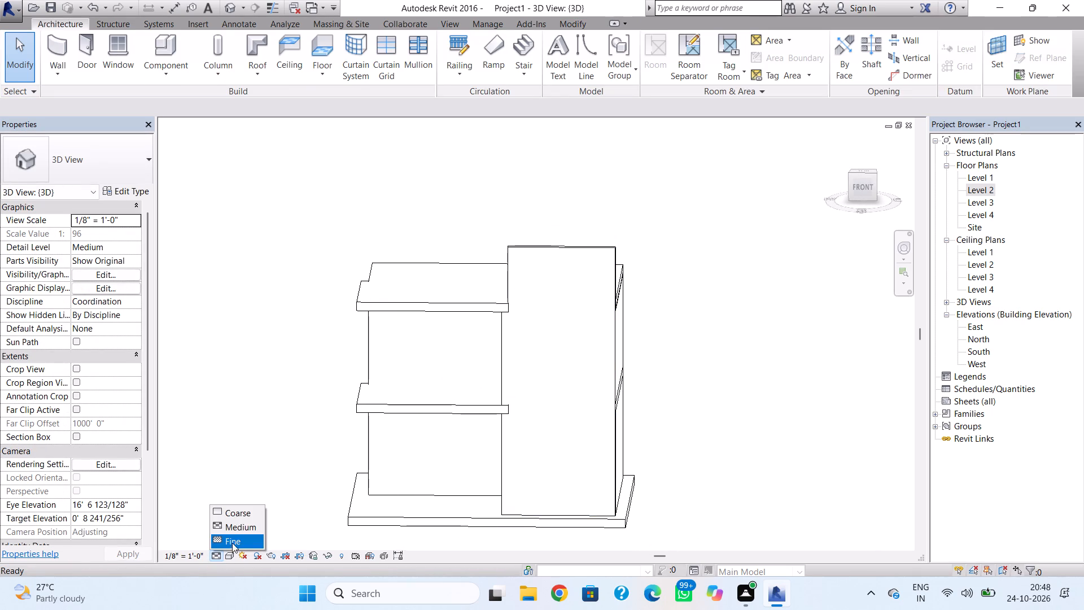
pyautogui.click(230, 552)
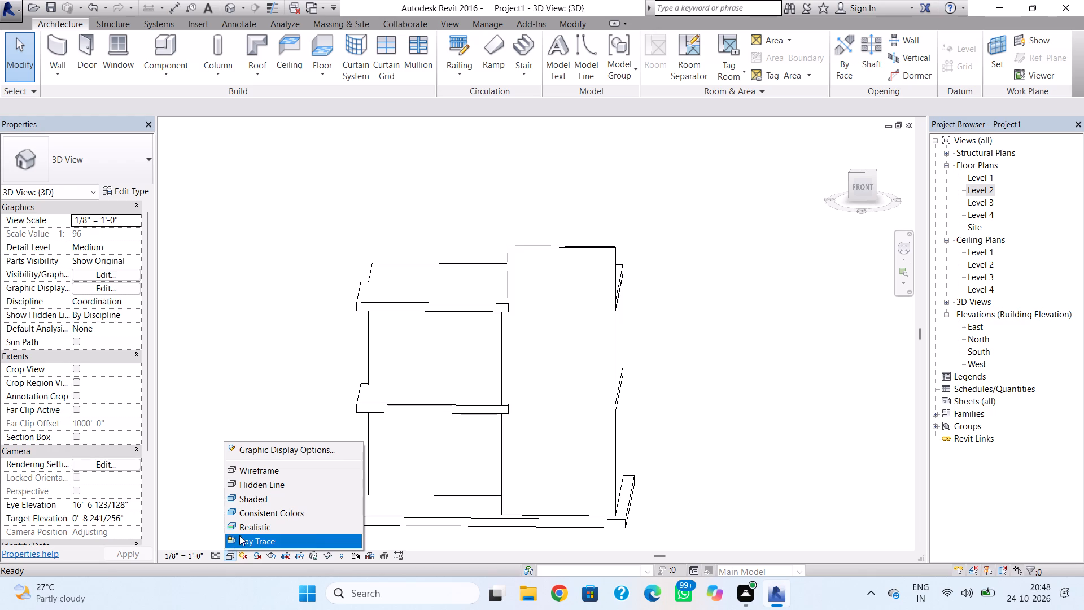
pyautogui.click(245, 529)
pyautogui.moveTo(308, 434); pyautogui.dragTo(416, 481, button='right')
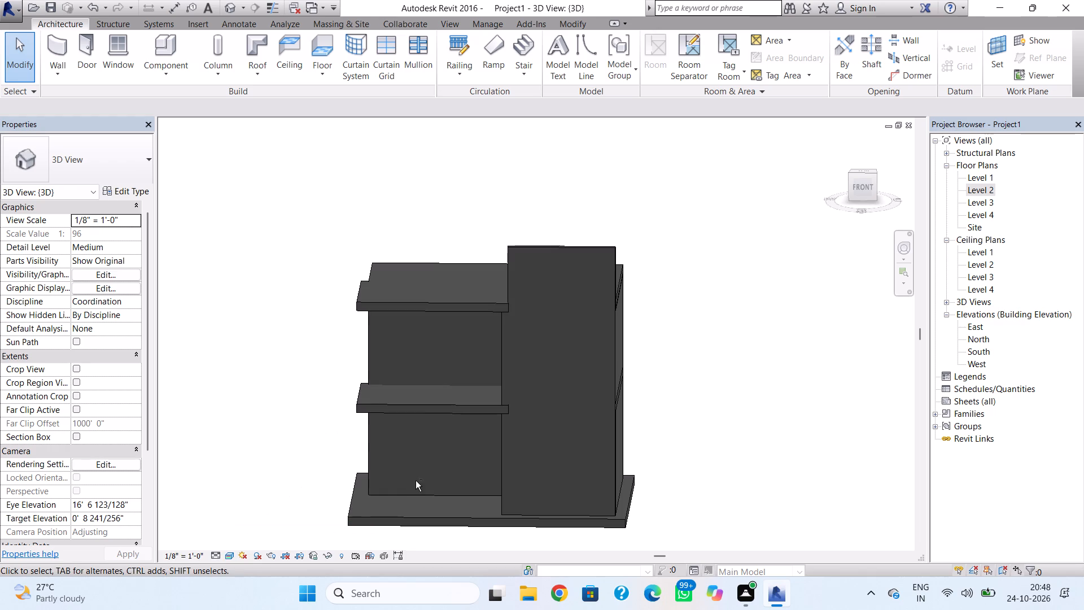
pyautogui.moveTo(416, 481); pyautogui.dragTo(427, 480, button='right')
pyautogui.keyDown('shift'); pyautogui.moveTo(427, 479); pyautogui.dragTo(532, 470, button='right'); pyautogui.keyUp('shift')
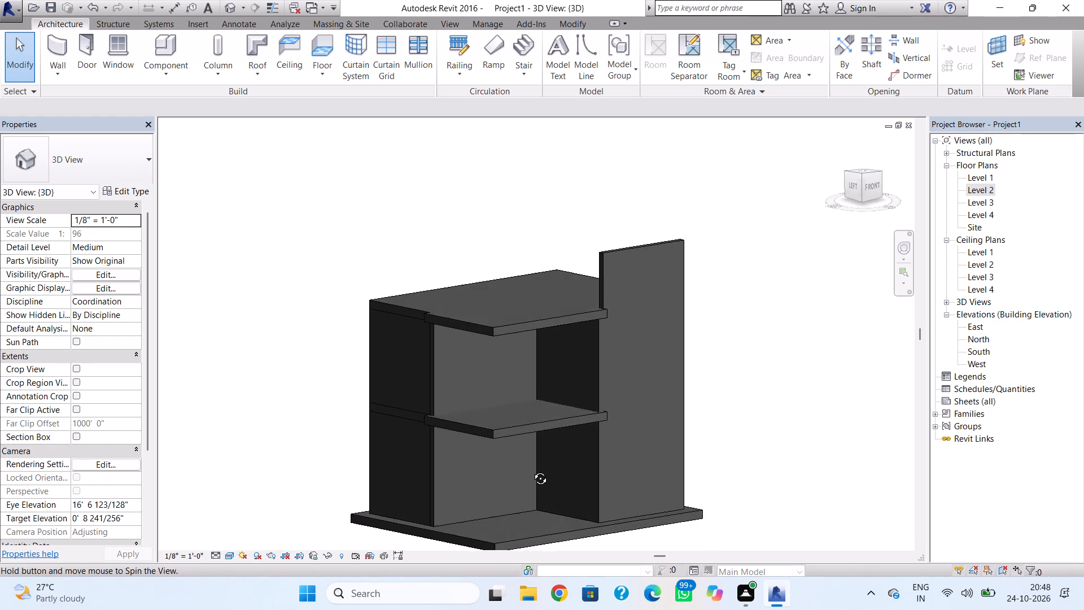
pyautogui.keyDown('shift'); pyautogui.moveTo(532, 470); pyautogui.dragTo(531, 466, button='right'); pyautogui.keyUp('shift')
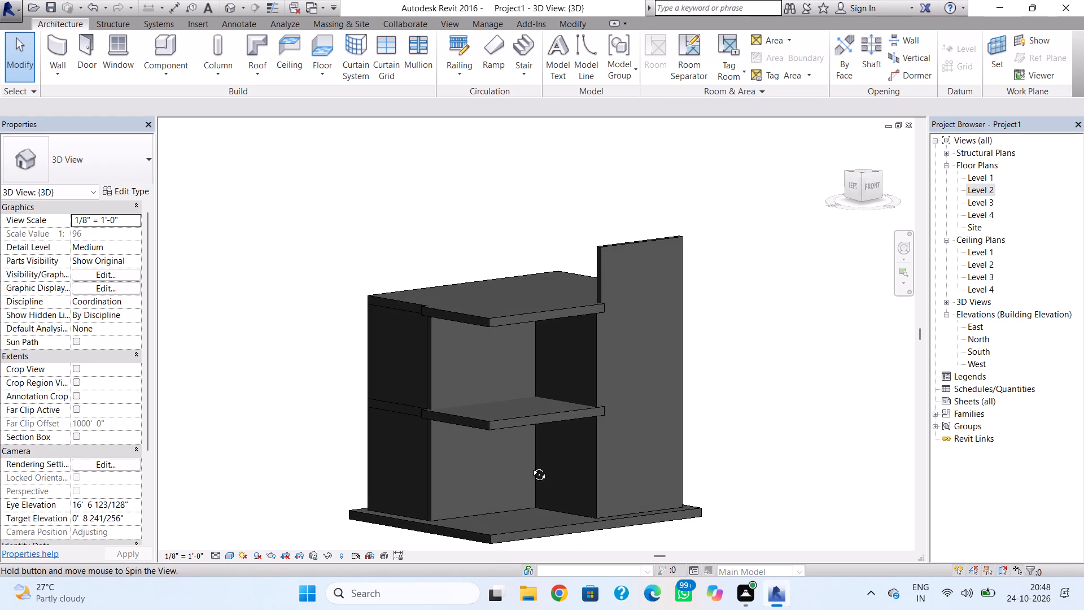
pyautogui.keyDown('shift'); pyautogui.moveTo(531, 466); pyautogui.dragTo(513, 470, button='right'); pyautogui.keyUp('shift')
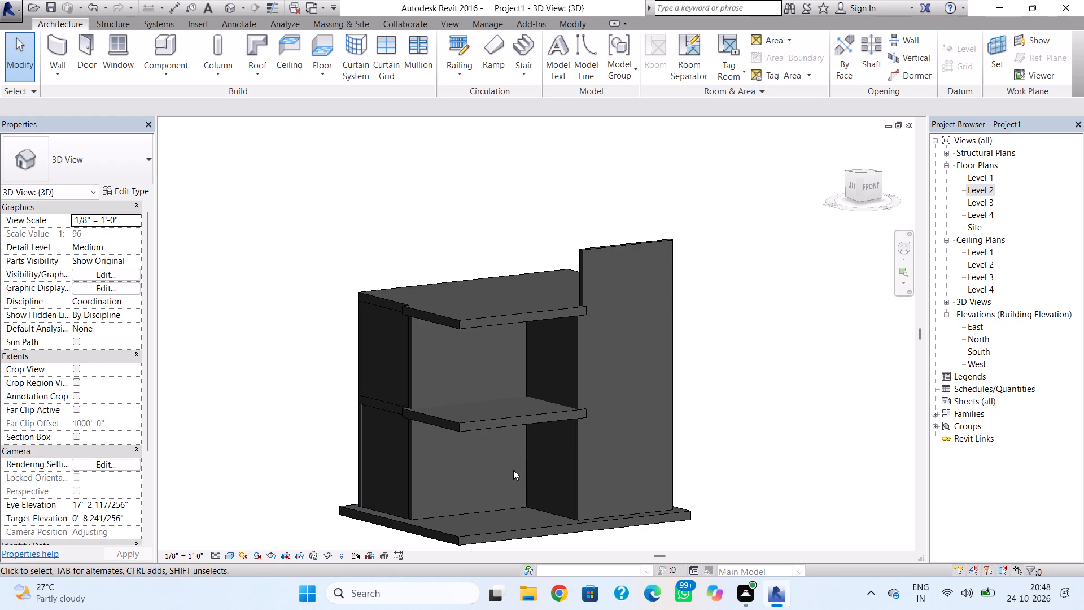
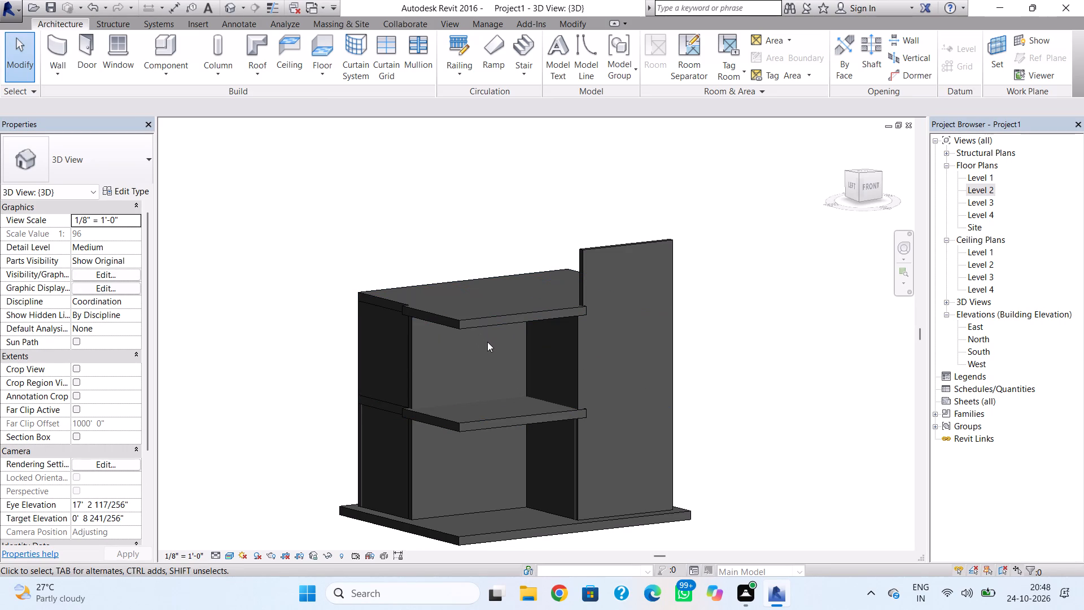
# Delete the short Level 2 side wall between the recessed wall and the tall front wall.
pyautogui.keyDown('shift'); pyautogui.moveTo(478, 364); pyautogui.dragTo(496, 417, button='right'); pyautogui.keyUp('shift')
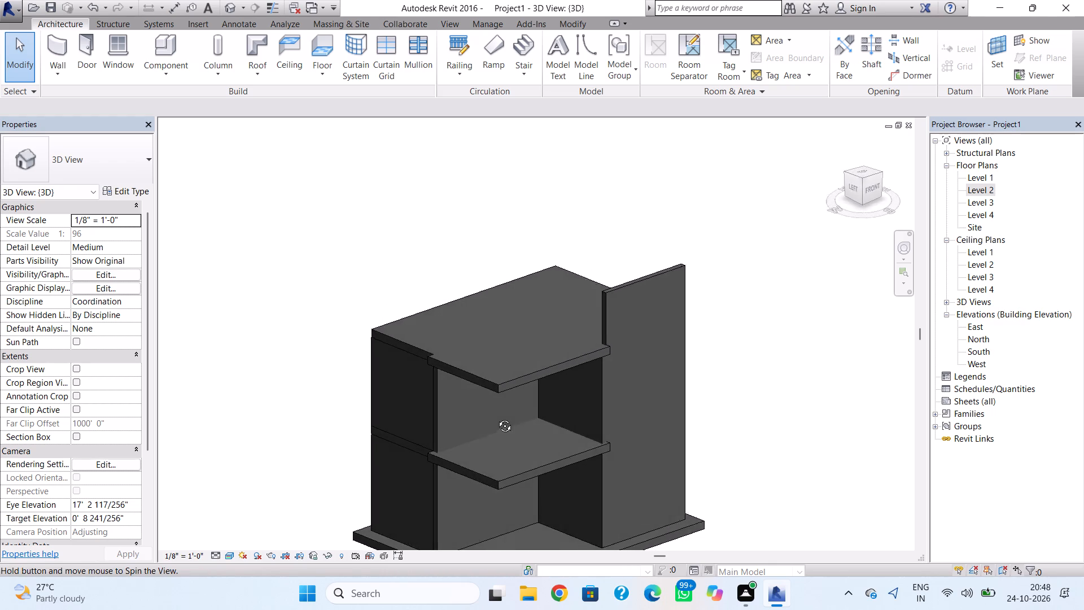
pyautogui.keyDown('shift'); pyautogui.moveTo(496, 417); pyautogui.dragTo(402, 436, button='right'); pyautogui.keyUp('shift')
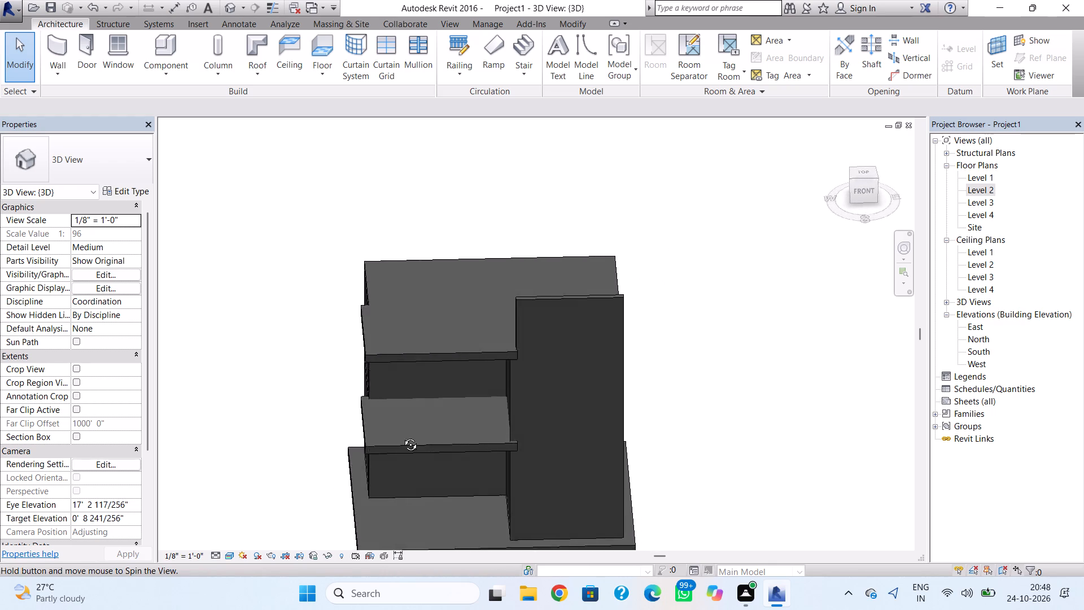
pyautogui.keyDown('shift'); pyautogui.moveTo(402, 436); pyautogui.dragTo(394, 400, button='right'); pyautogui.keyUp('shift')
pyautogui.click(504, 349)
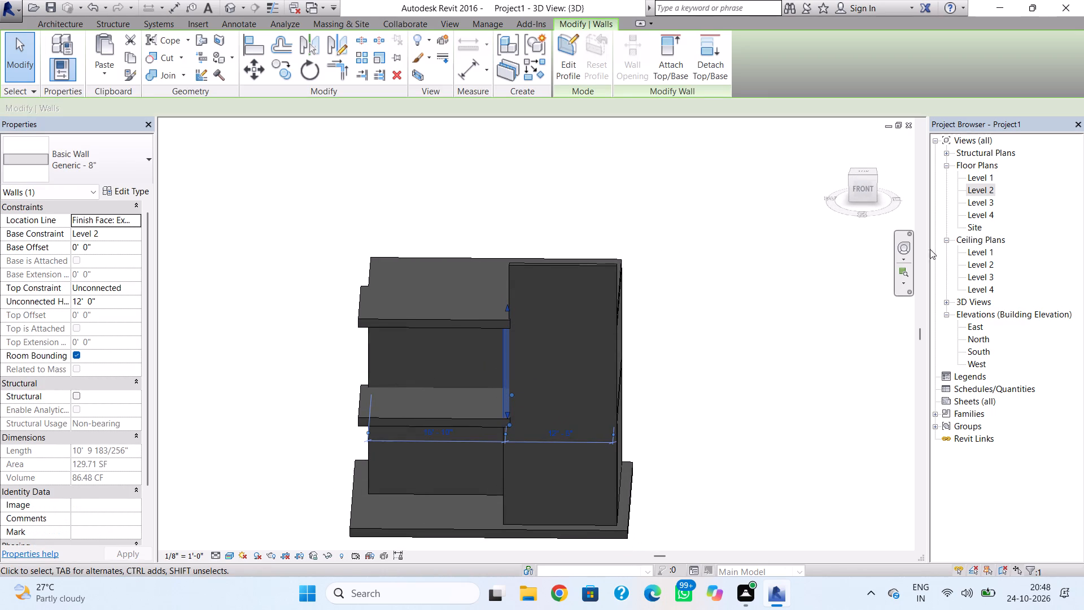
pyautogui.press('Delete')
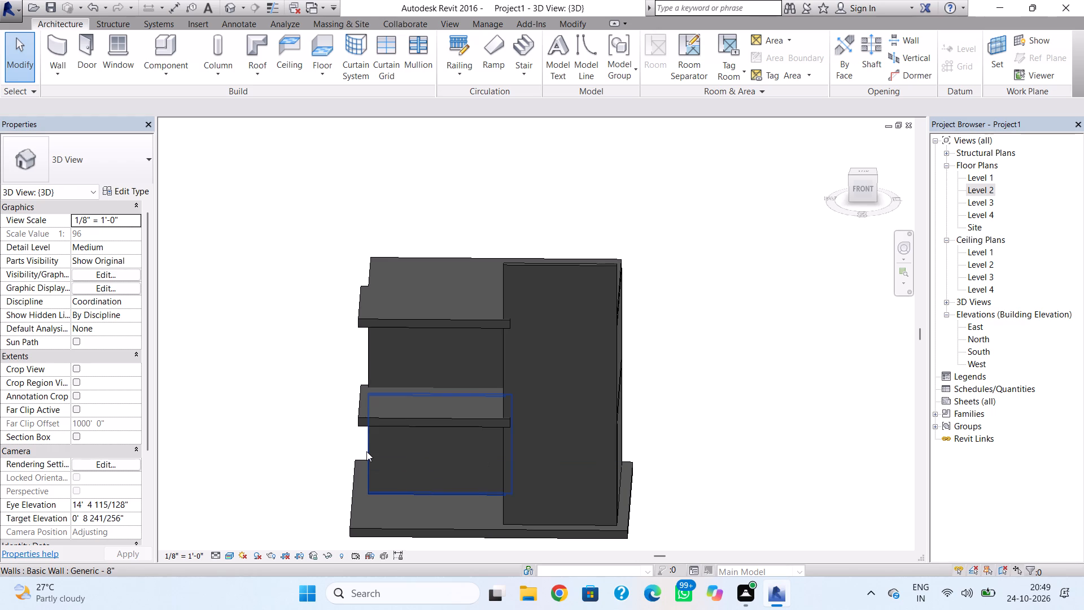
# Examine the house from its front and west sides, checking the open upper corner and the tall front wall.
pyautogui.keyDown('shift'); pyautogui.moveTo(349, 454); pyautogui.dragTo(356, 413, button='right'); pyautogui.keyUp('shift')
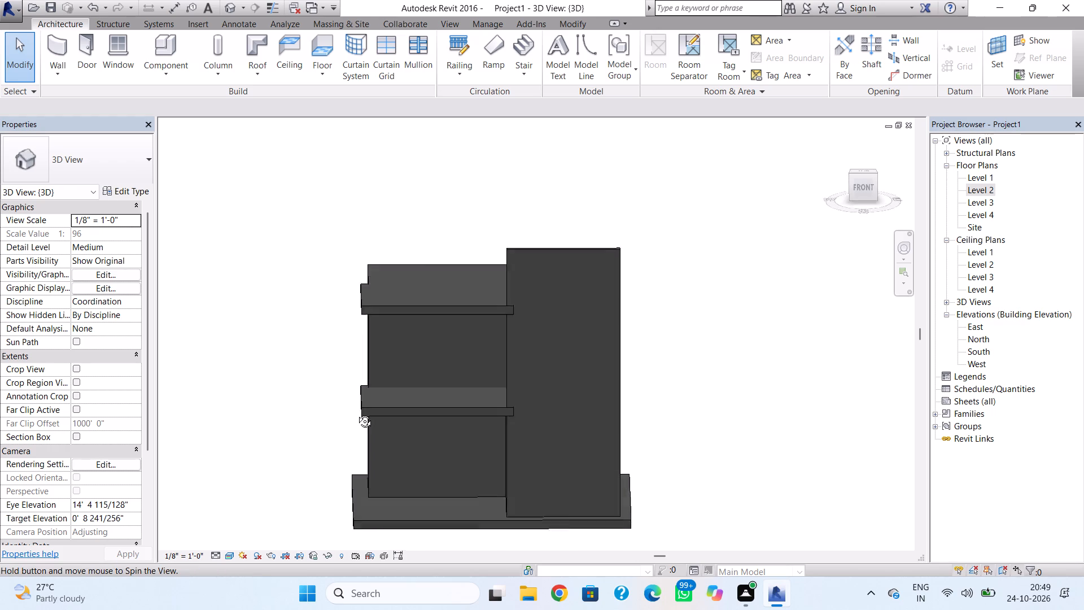
pyautogui.keyDown('shift'); pyautogui.moveTo(356, 413); pyautogui.dragTo(524, 416, button='right'); pyautogui.keyUp('shift')
pyautogui.keyDown('shift'); pyautogui.moveTo(527, 400); pyautogui.dragTo(591, 429, button='right'); pyautogui.keyUp('shift')
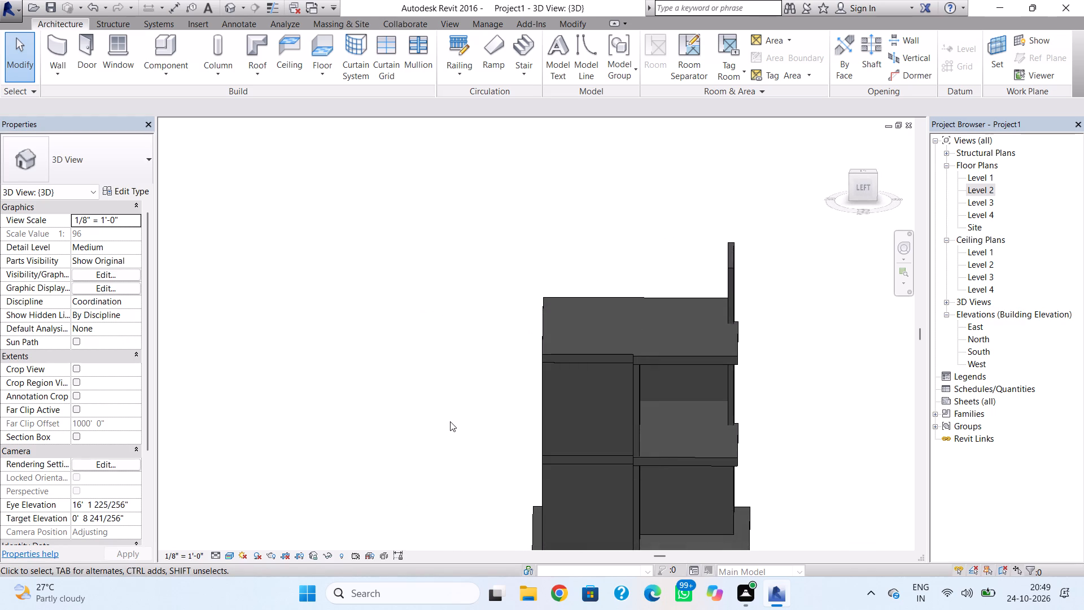
pyautogui.keyDown('shift'); pyautogui.moveTo(492, 416); pyautogui.dragTo(438, 432, button='right'); pyautogui.keyUp('shift')
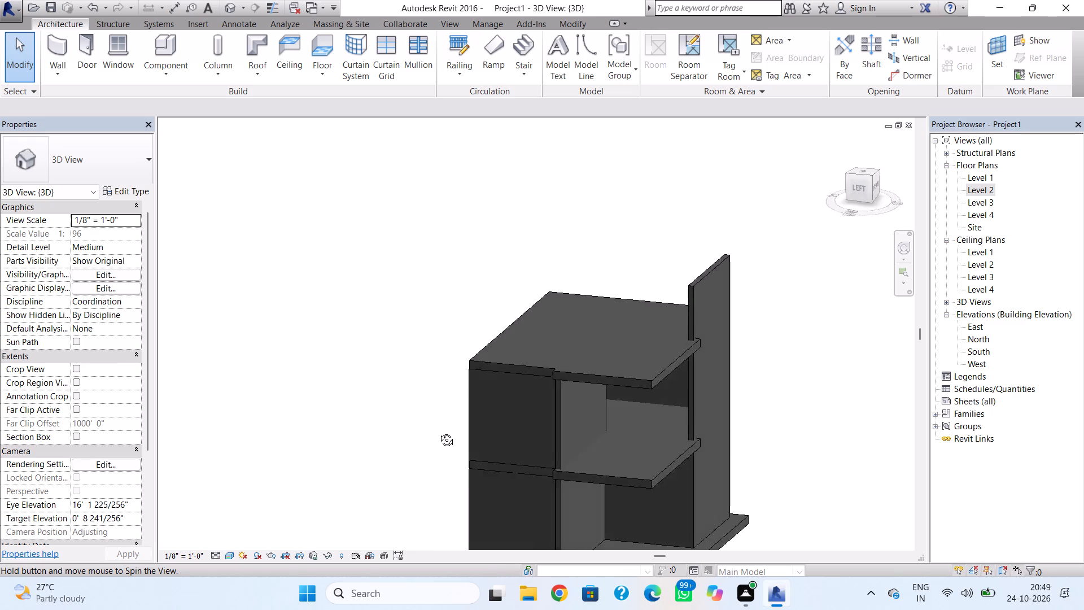
pyautogui.keyDown('shift'); pyautogui.moveTo(438, 432); pyautogui.dragTo(330, 399, button='right'); pyautogui.keyUp('shift')
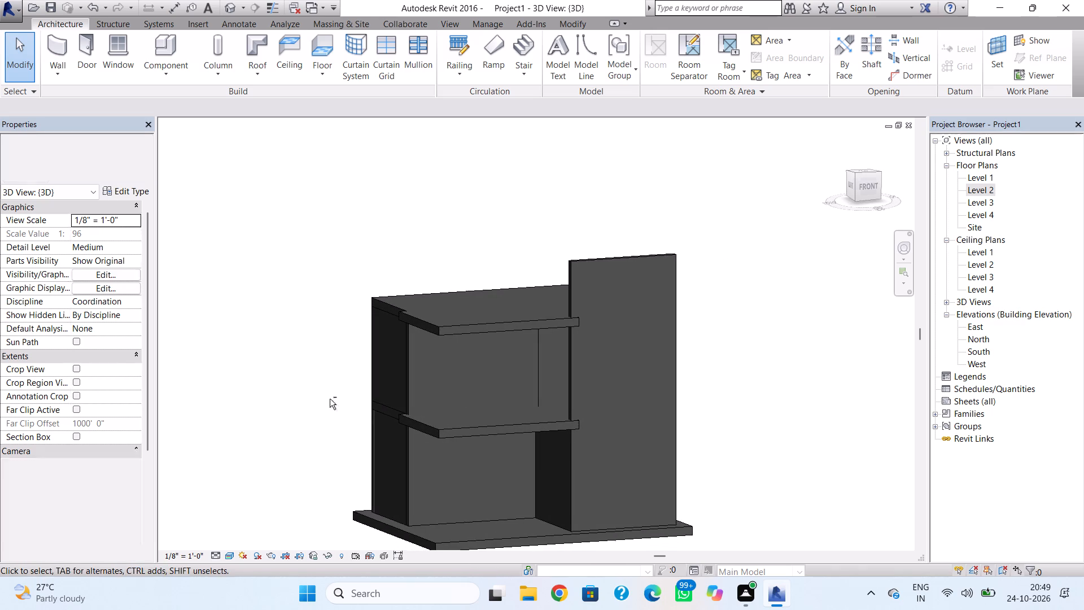
pyautogui.keyDown('shift'); pyautogui.moveTo(606, 377); pyautogui.dragTo(552, 399, button='right'); pyautogui.keyUp('shift')
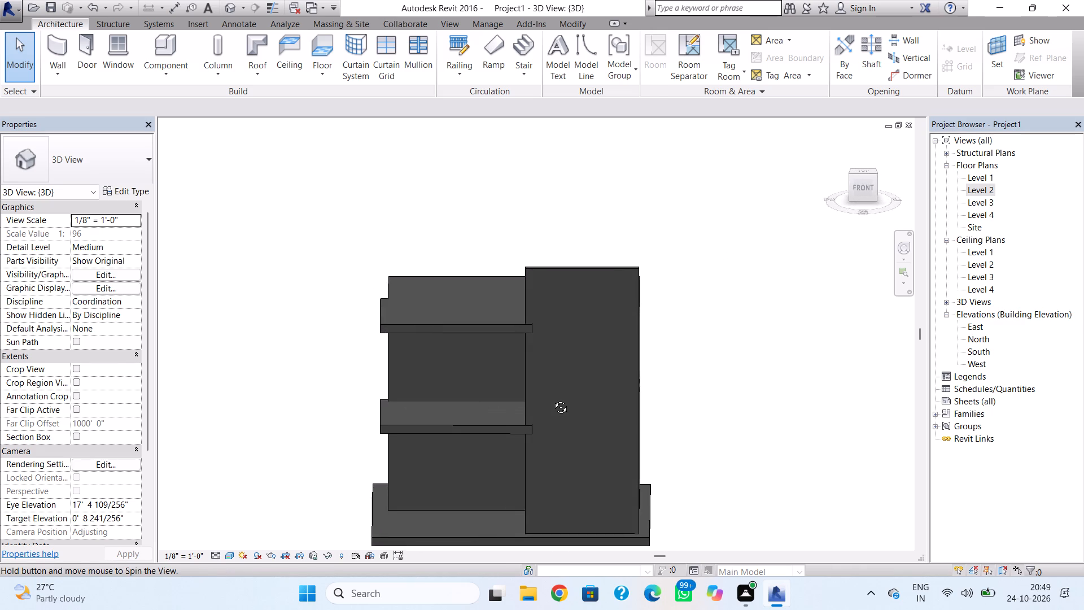
pyautogui.keyDown('shift'); pyautogui.moveTo(552, 399); pyautogui.dragTo(555, 396, button='right'); pyautogui.keyUp('shift')
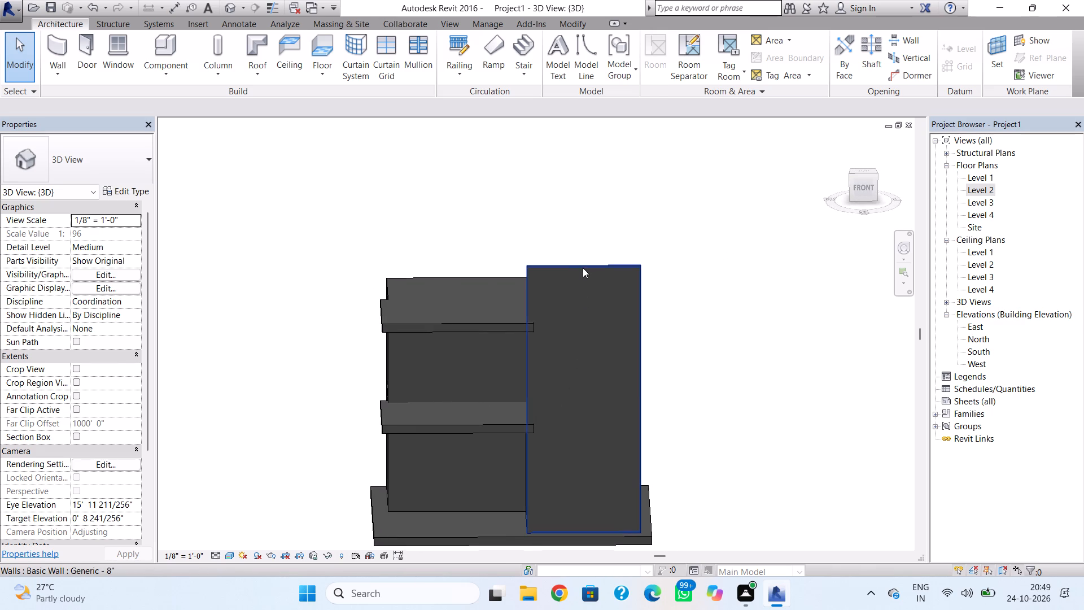
pyautogui.click(583, 267)
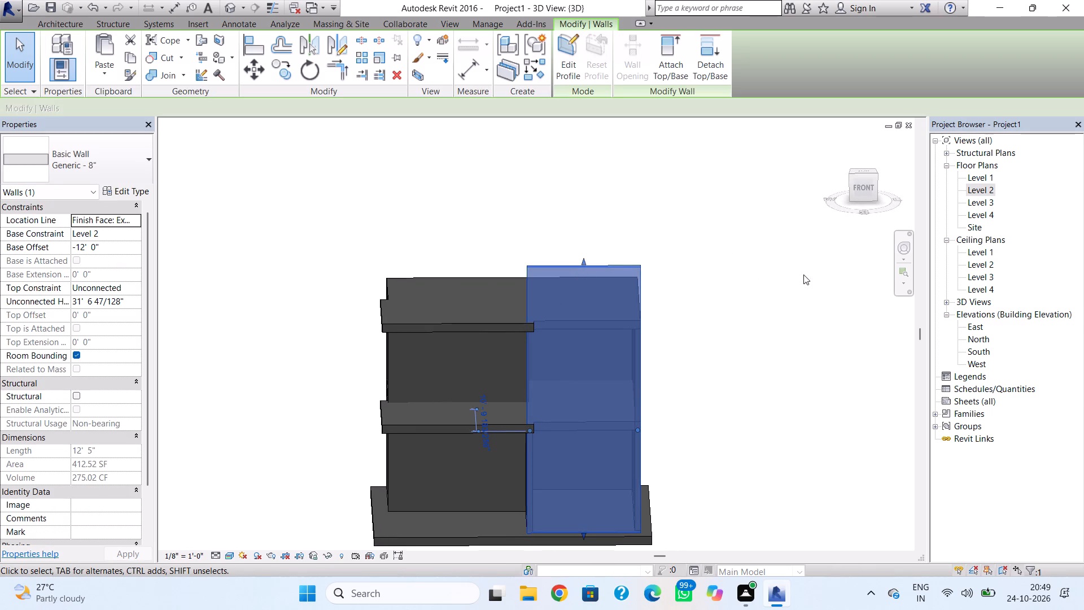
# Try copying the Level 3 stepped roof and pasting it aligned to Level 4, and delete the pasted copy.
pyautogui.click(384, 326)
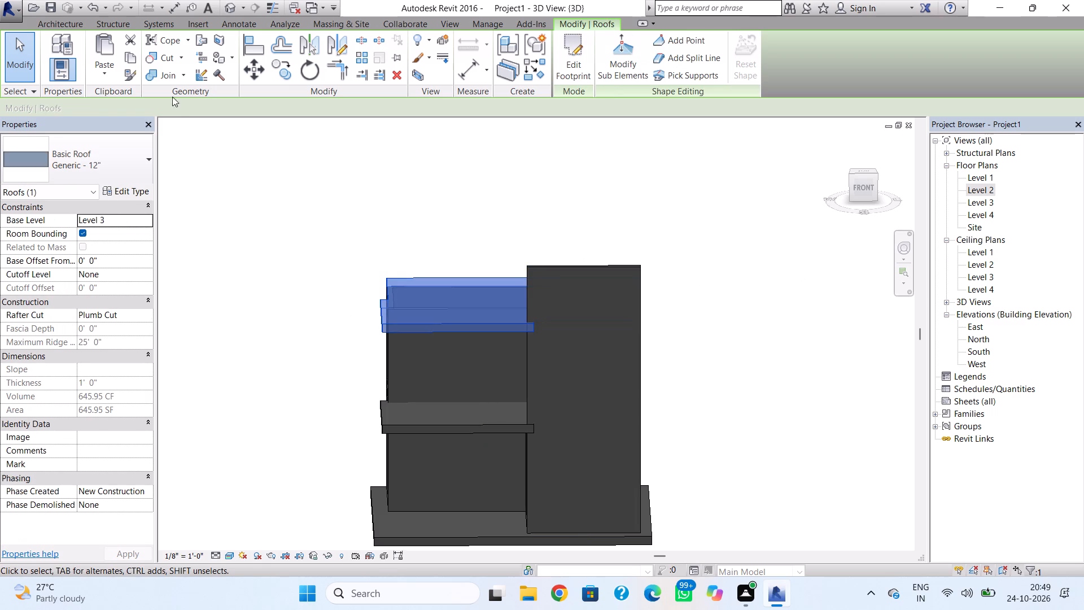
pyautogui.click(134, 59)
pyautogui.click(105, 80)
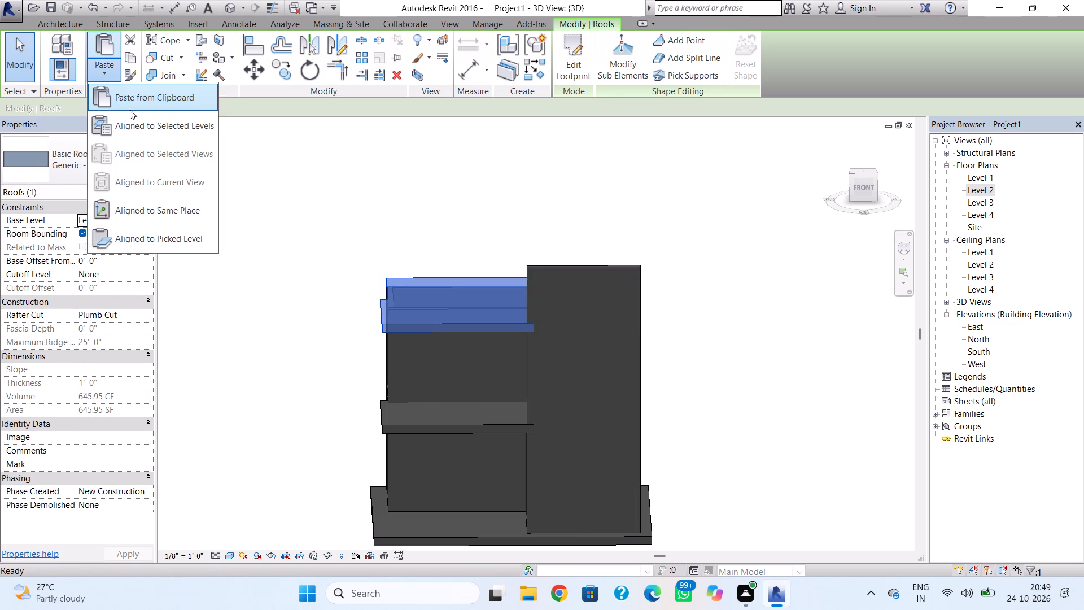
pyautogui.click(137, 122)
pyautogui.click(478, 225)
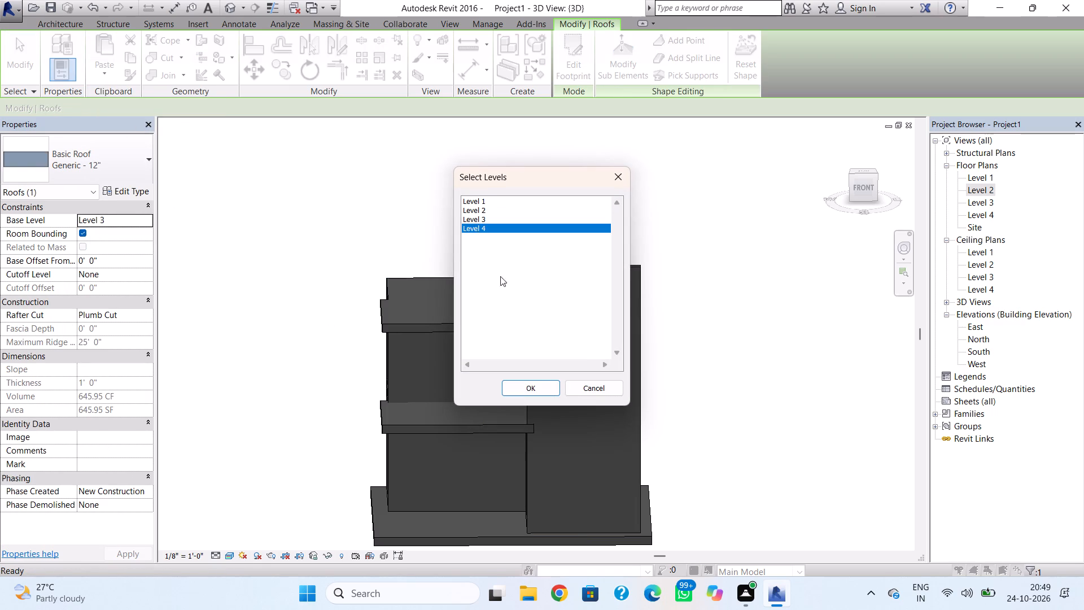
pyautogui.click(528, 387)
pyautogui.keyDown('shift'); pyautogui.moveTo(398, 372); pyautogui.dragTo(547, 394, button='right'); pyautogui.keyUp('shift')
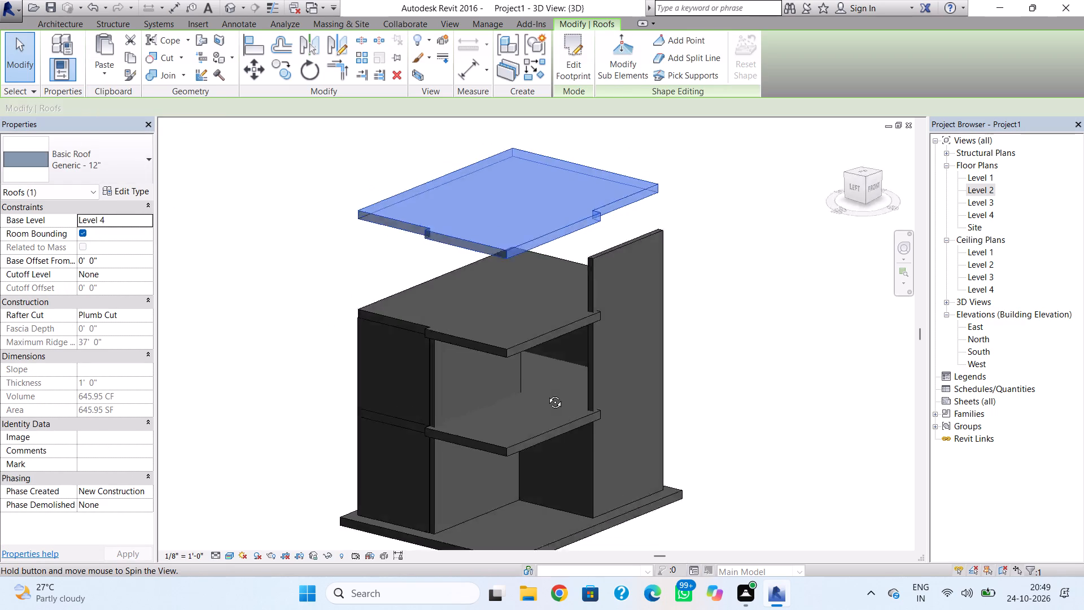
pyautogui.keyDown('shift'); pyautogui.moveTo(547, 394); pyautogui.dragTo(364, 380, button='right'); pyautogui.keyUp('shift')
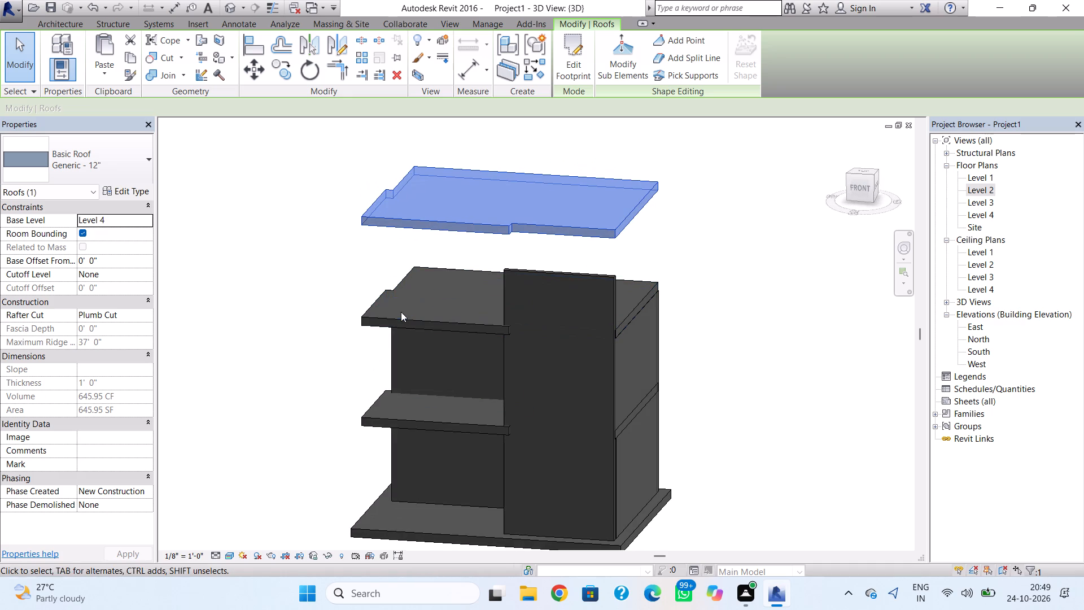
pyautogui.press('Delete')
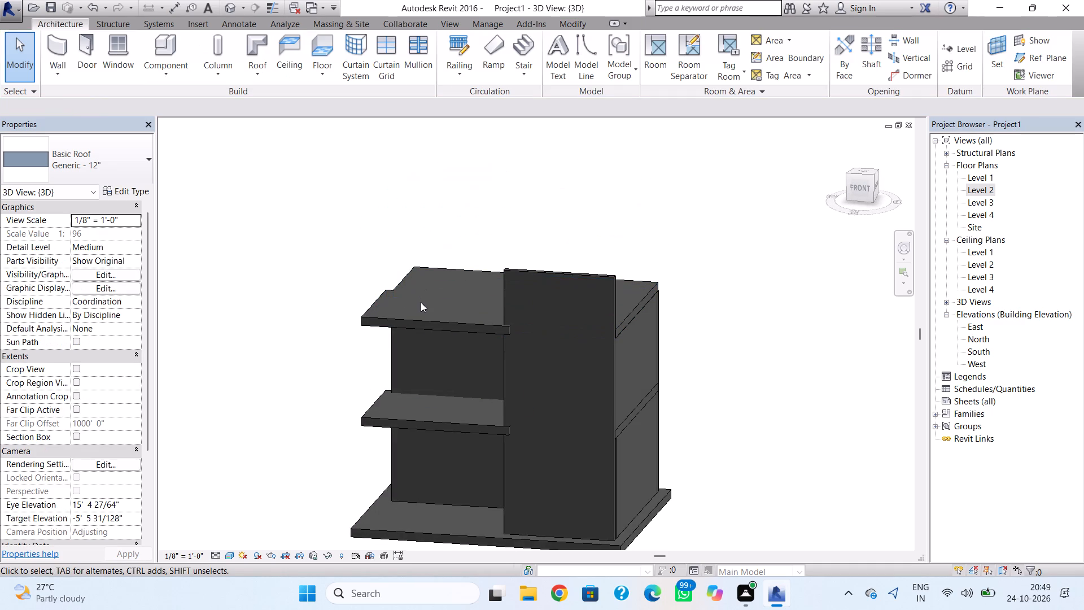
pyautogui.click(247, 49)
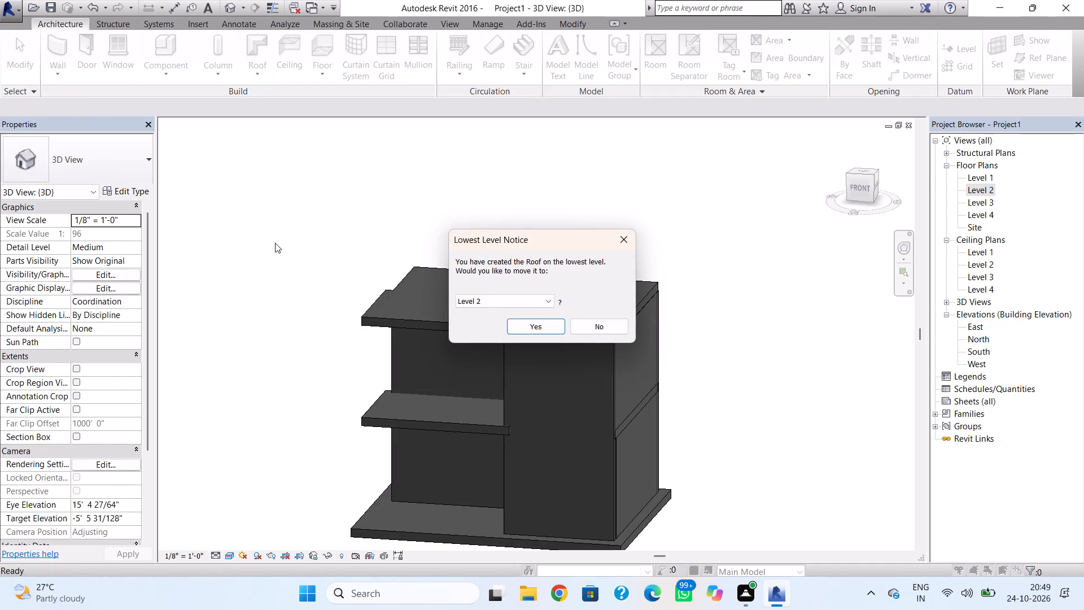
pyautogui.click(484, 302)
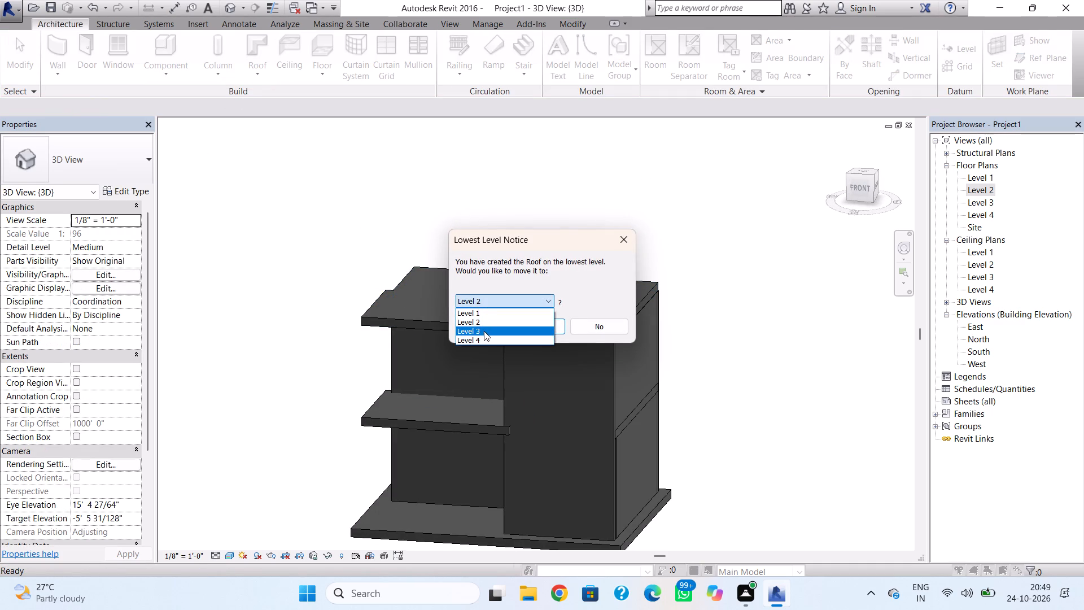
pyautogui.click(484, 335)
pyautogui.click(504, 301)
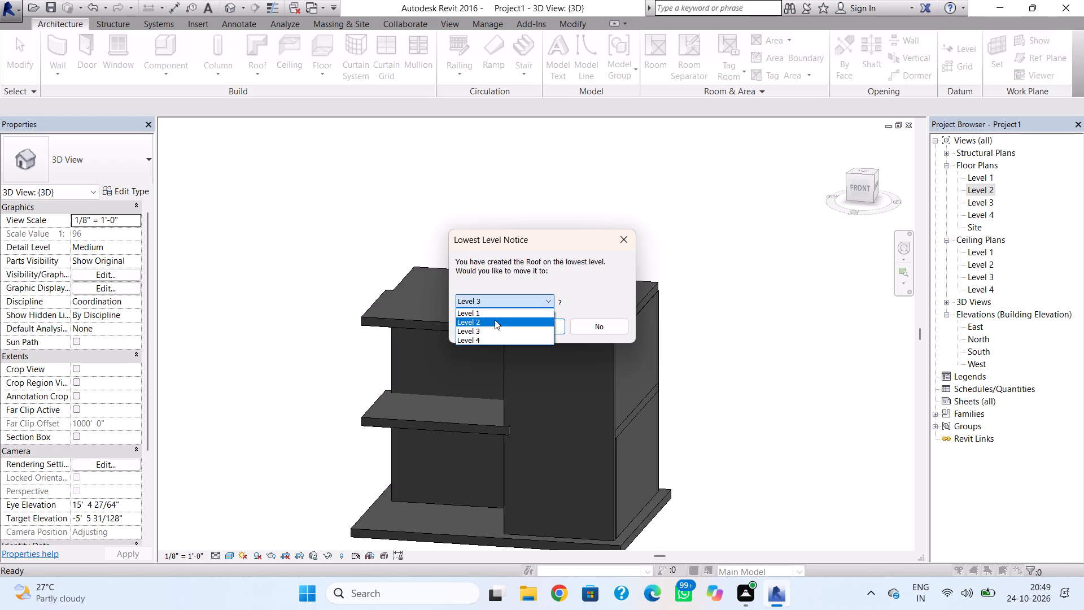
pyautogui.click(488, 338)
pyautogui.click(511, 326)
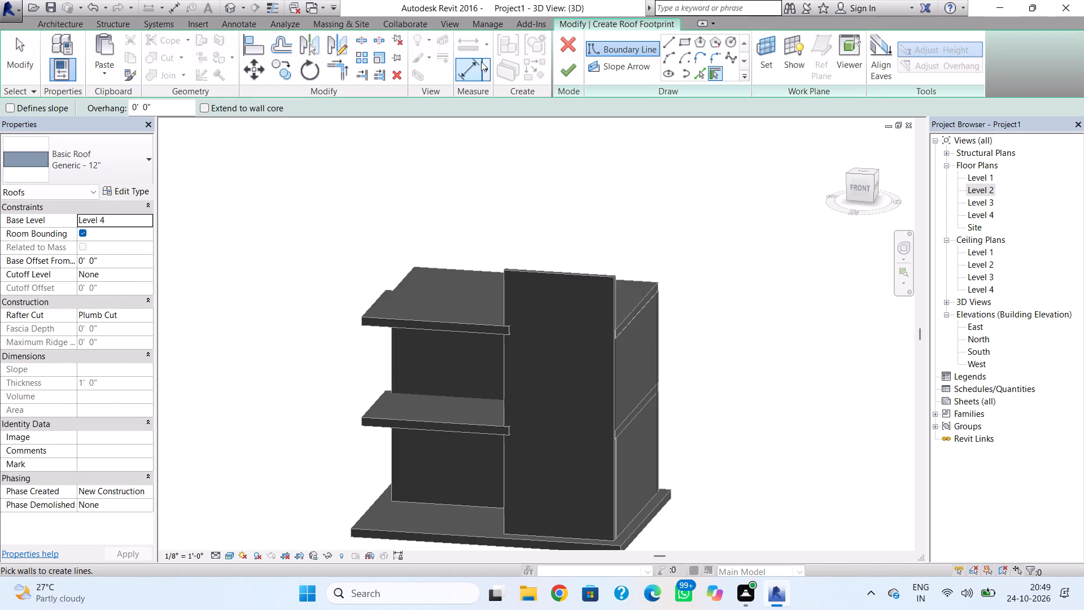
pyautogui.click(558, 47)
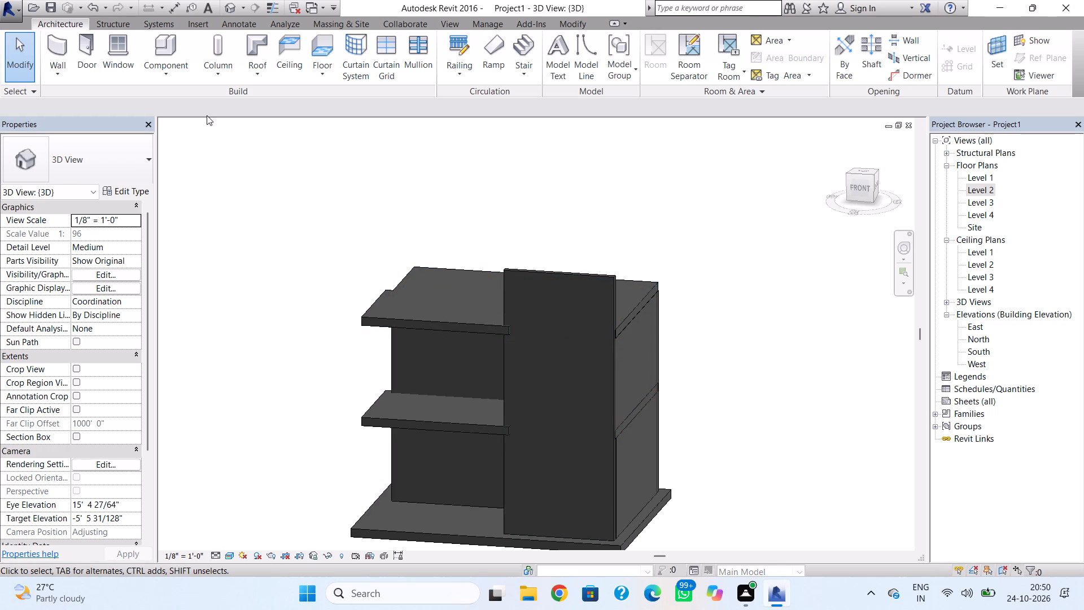
# On the Level 3 plan, draw three Generic - 8" walls 12' 0" high behind the tall front wall, enclosing about 13' 6" by 11' 0".
pyautogui.click(71, 54)
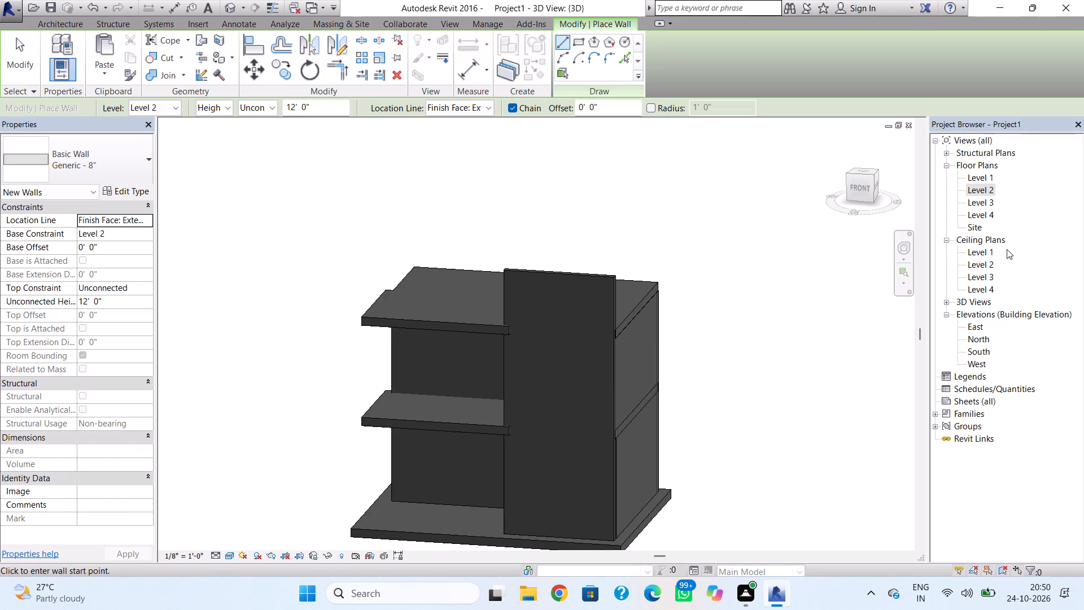
pyautogui.doubleClick(992, 204)
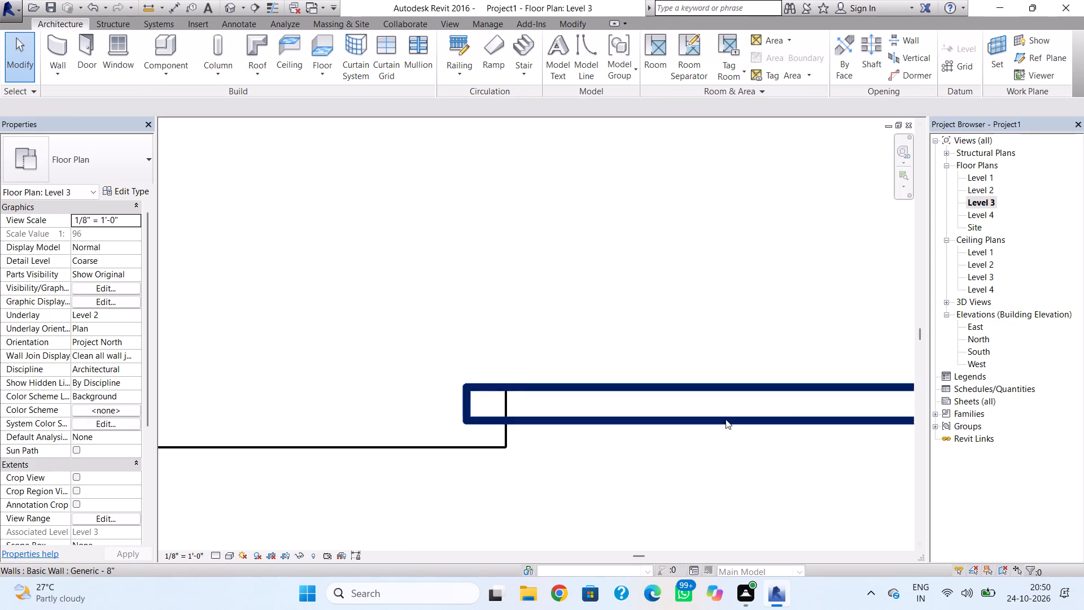
pyautogui.scroll(-6, 722, 424)
pyautogui.moveTo(688, 421); pyautogui.dragTo(332, 435, button='middle')
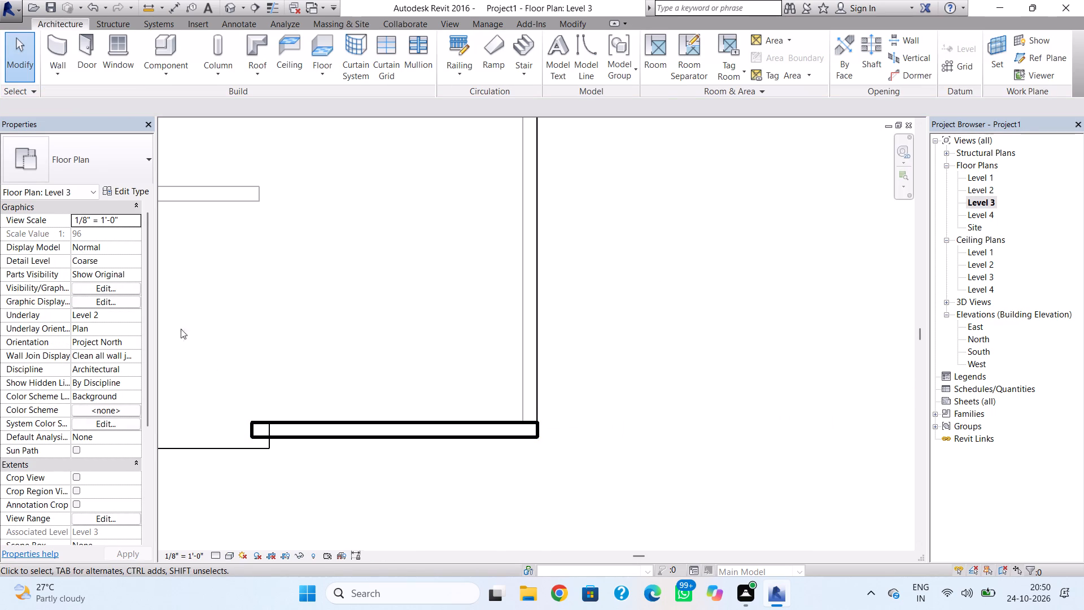
pyautogui.click(65, 50)
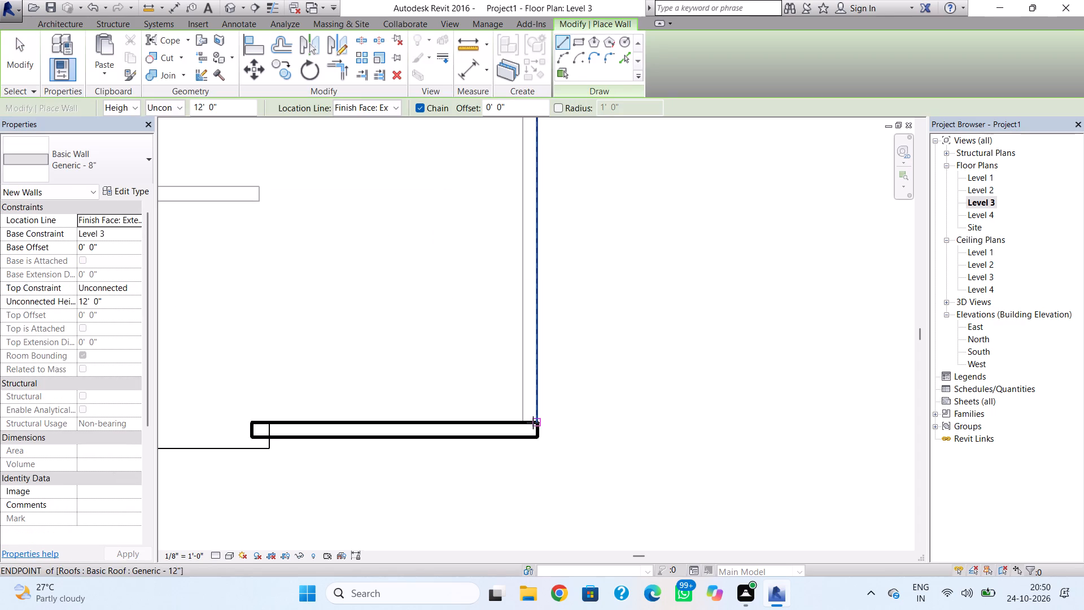
pyautogui.click(533, 422)
pyautogui.press('space')
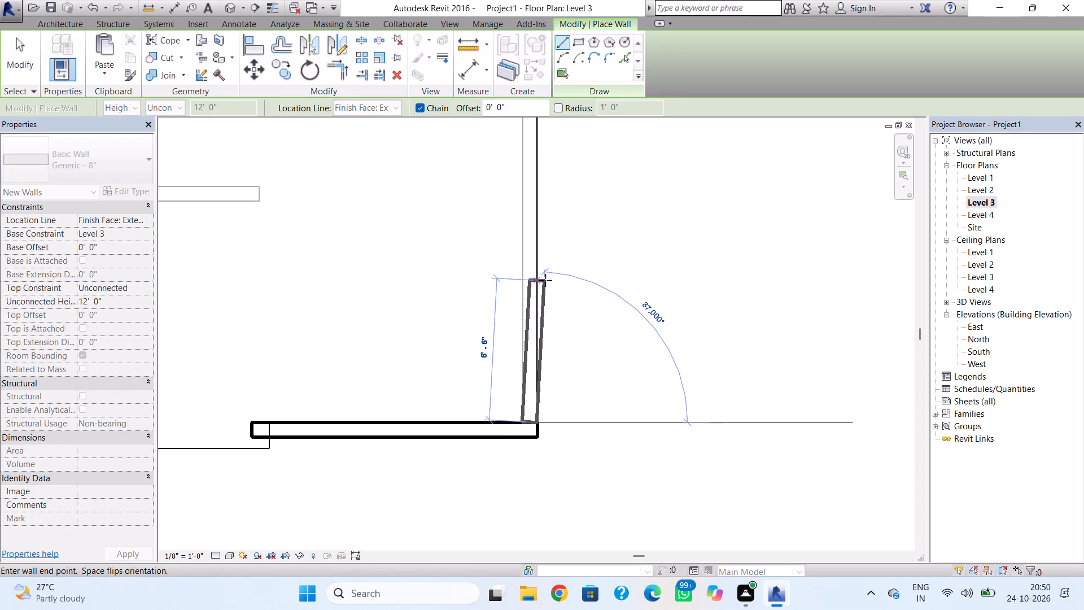
pyautogui.click(540, 190)
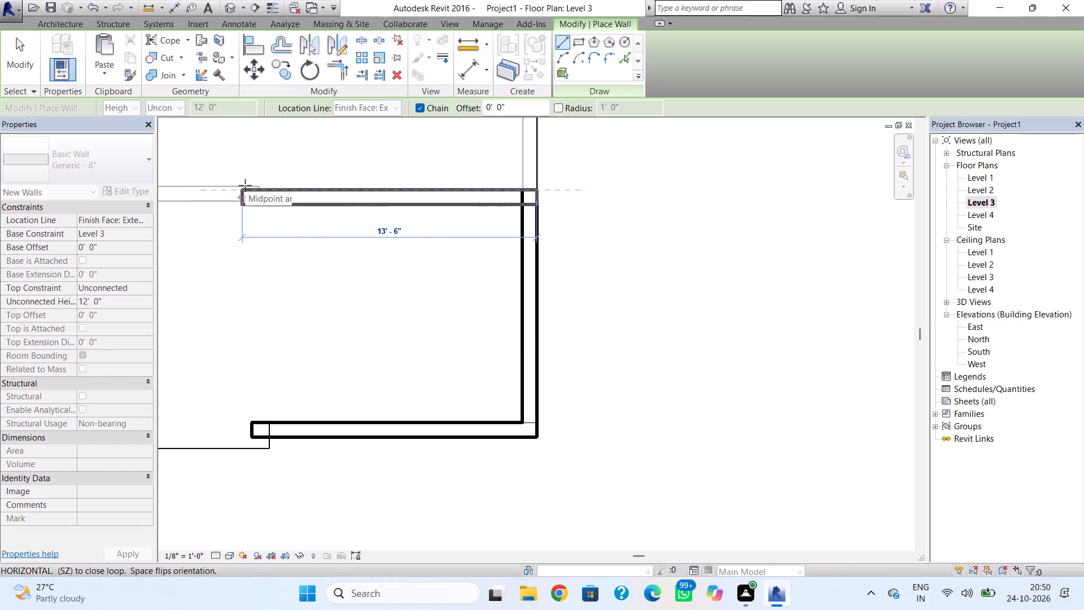
pyautogui.click(245, 185)
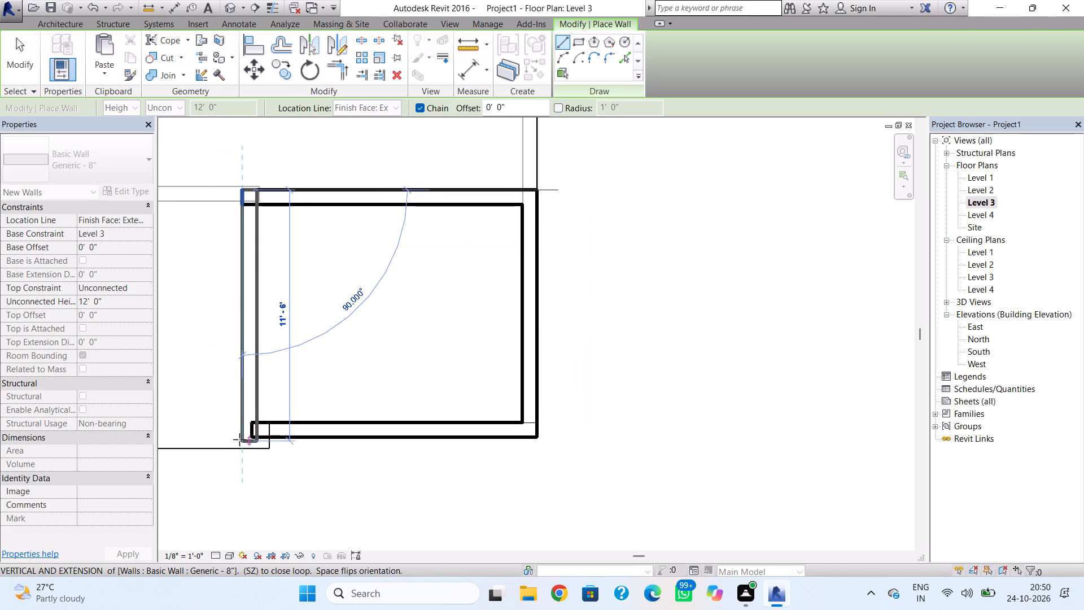
pyautogui.scroll(2, 243, 436)
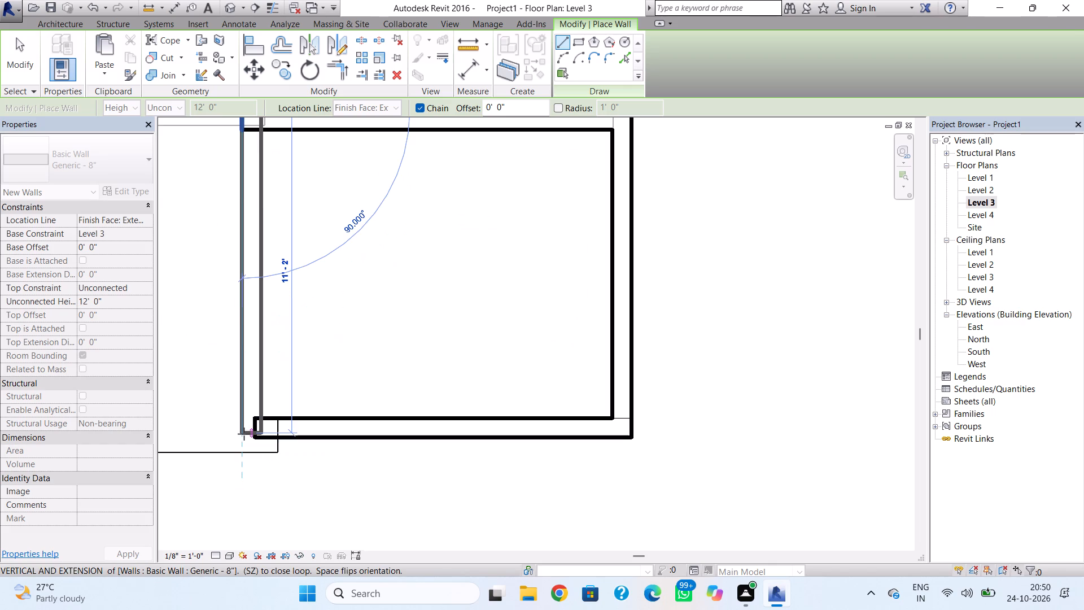
pyautogui.click(244, 437)
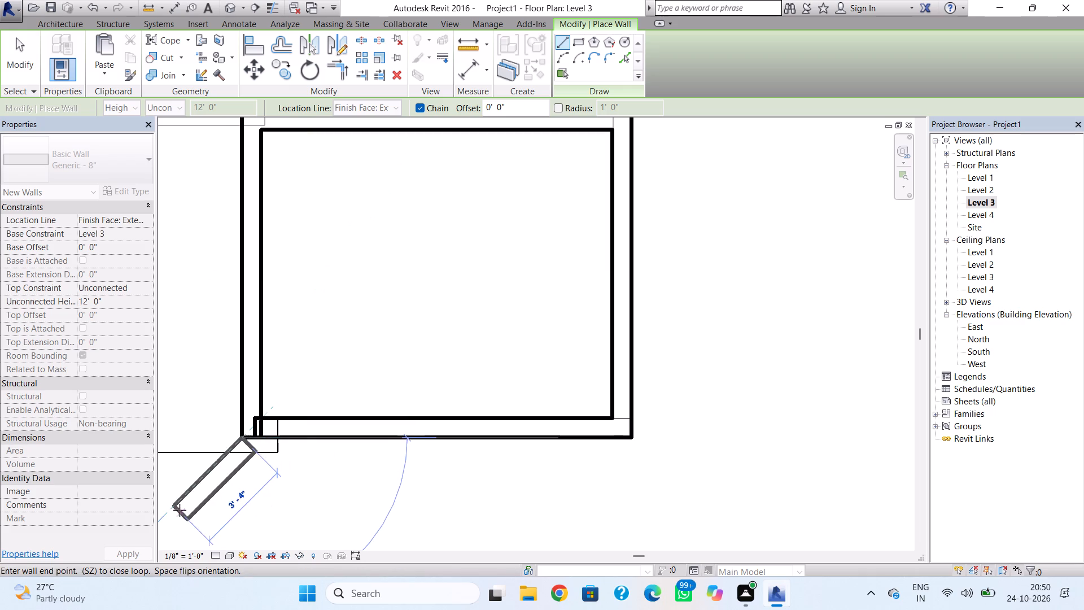
pyautogui.press('Escape')
pyautogui.press('Escape')
# Nudge the new west Level 3 wall outward about 3" to meet the front wall's end, and show the model in 3D.
pyautogui.click(255, 429)
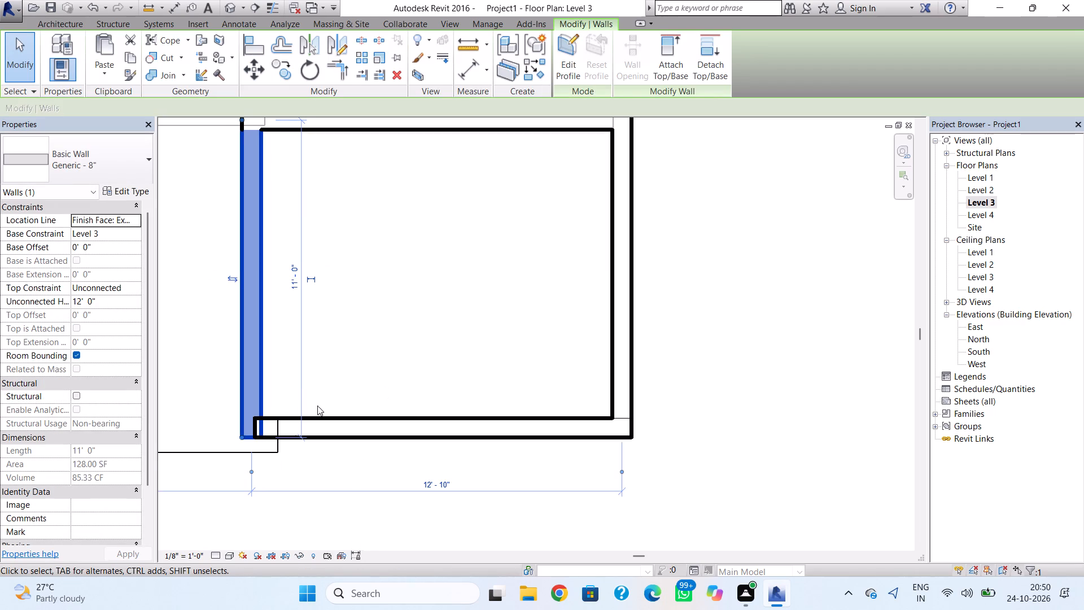
pyautogui.press('Left')
pyautogui.press('Left')
pyautogui.press('Left')
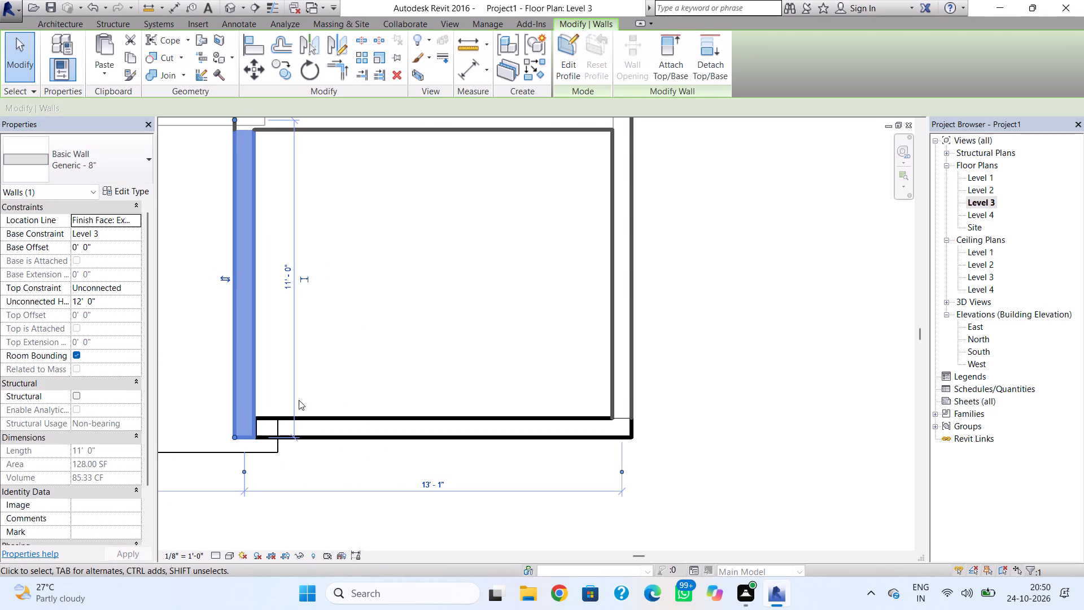
pyautogui.click(299, 397)
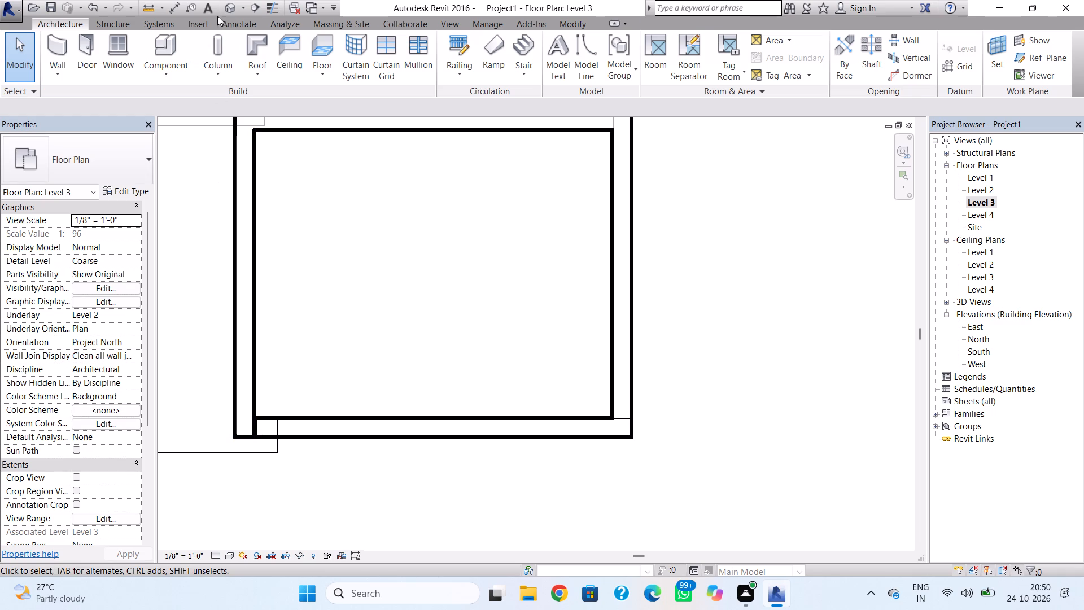
pyautogui.click(228, 7)
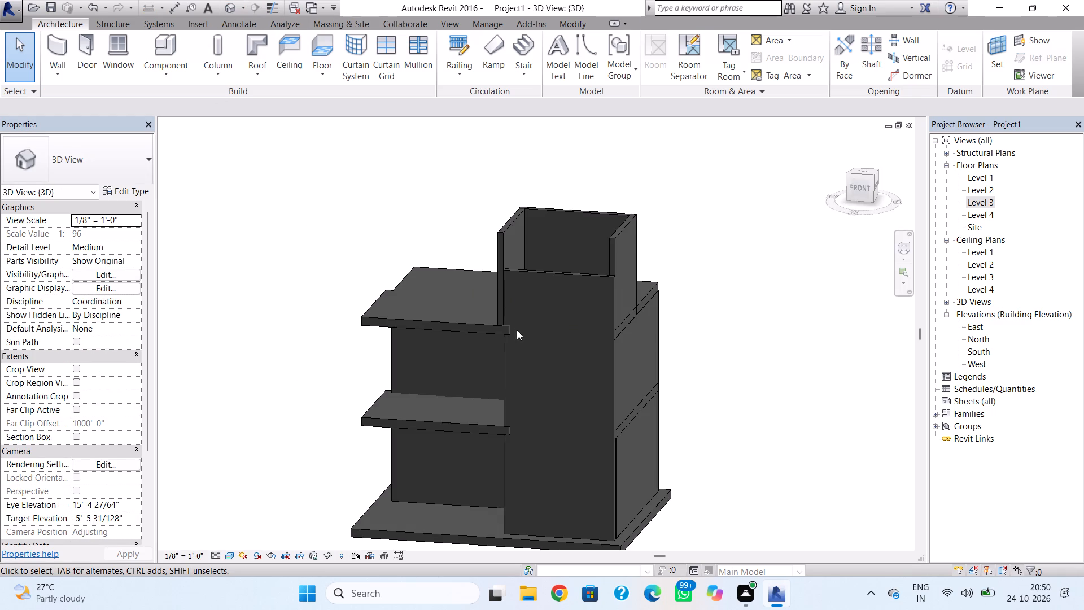
# Set the tall front wall's unconnected height to 36' 0" to match the top of the Level 3 tower walls.
pyautogui.keyDown('shift'); pyautogui.moveTo(227, 391); pyautogui.dragTo(367, 371, button='right'); pyautogui.keyUp('shift')
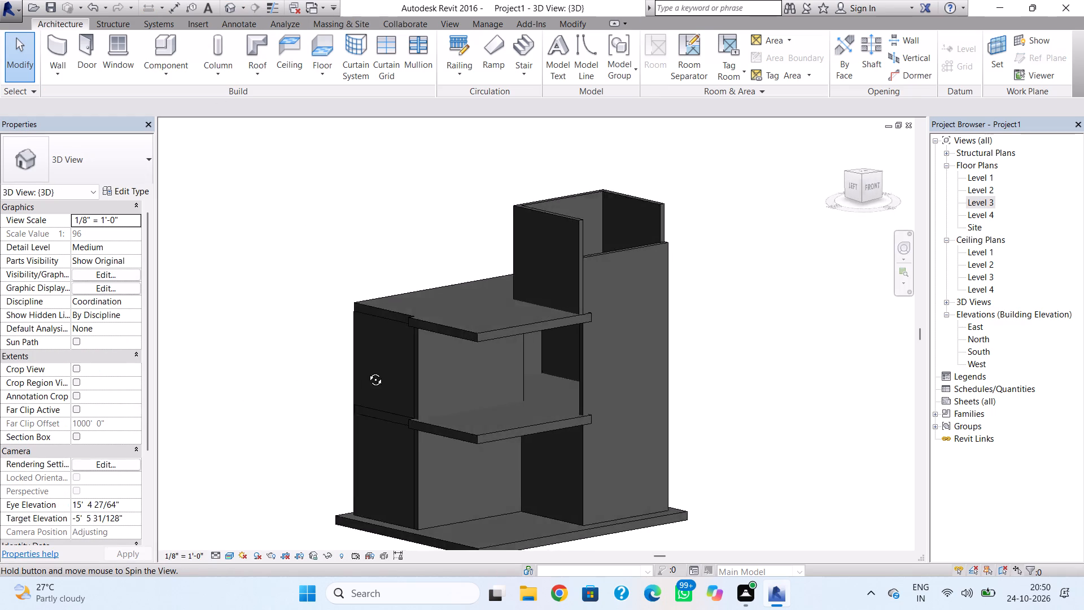
pyautogui.keyDown('shift'); pyautogui.moveTo(367, 371); pyautogui.dragTo(372, 351, button='right'); pyautogui.keyUp('shift')
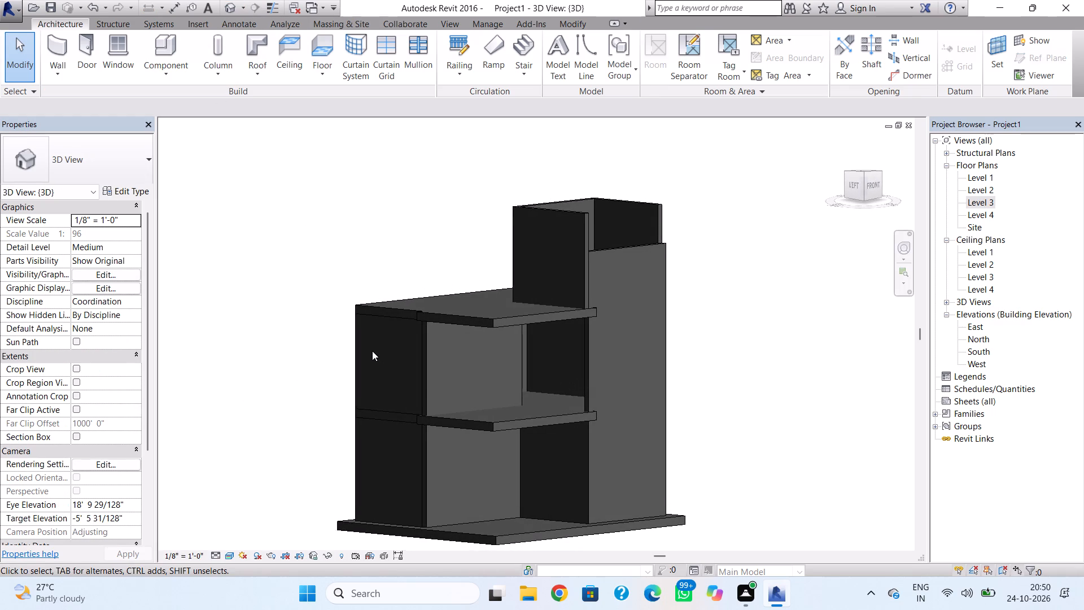
pyautogui.click(600, 249)
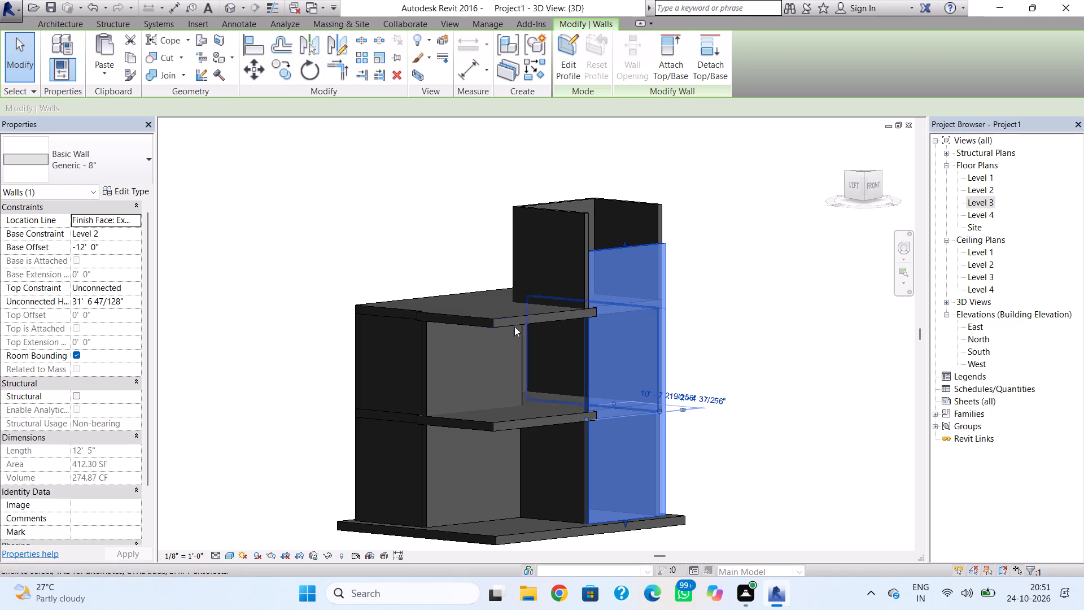
pyautogui.click(132, 304)
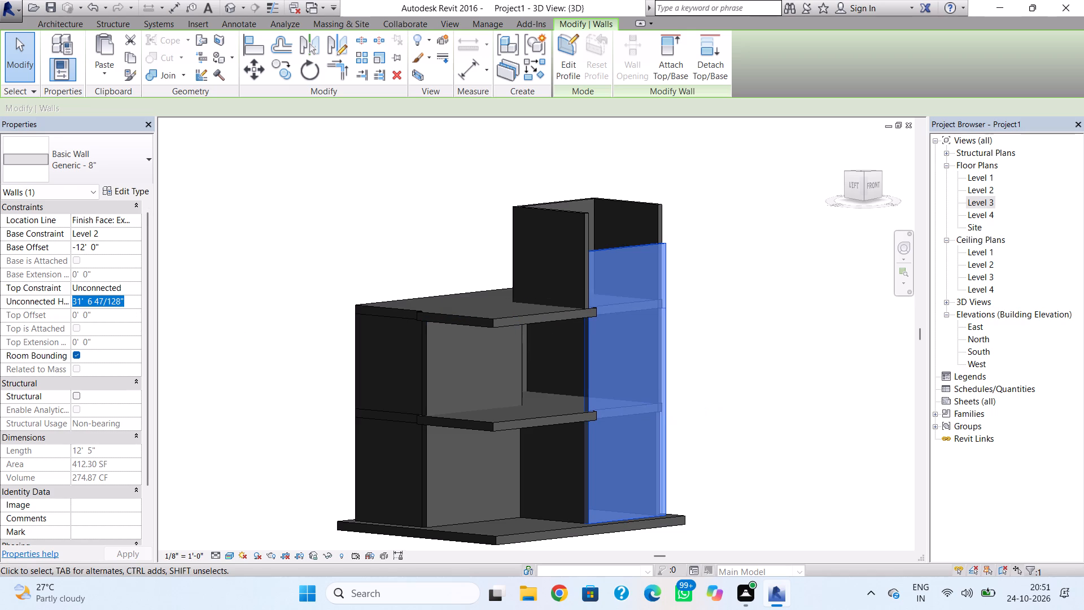
pyautogui.write("36'")
pyautogui.press('Return')
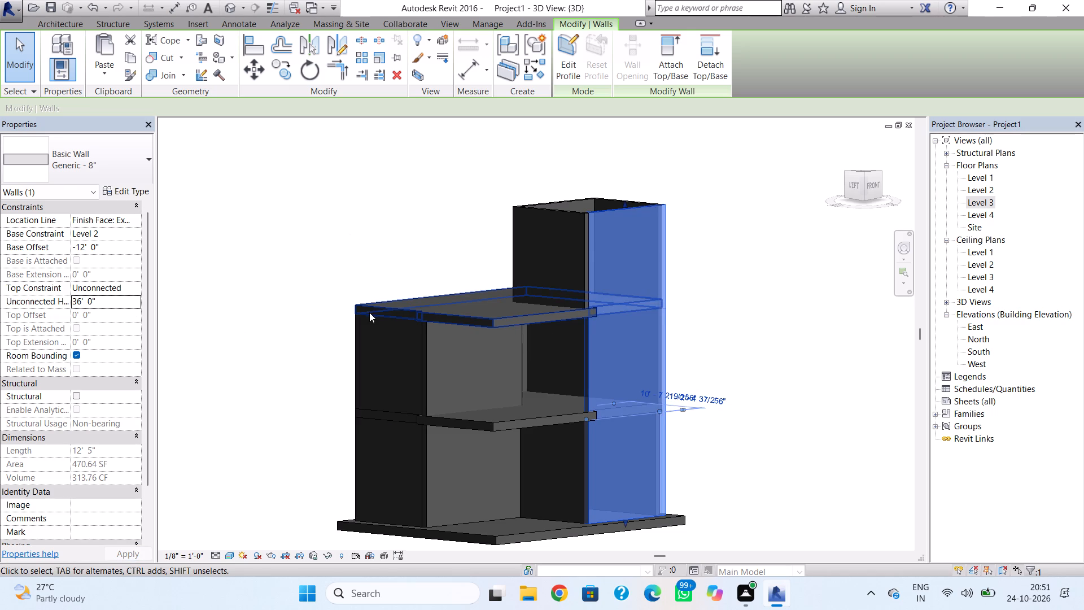
pyautogui.press('Escape')
# Copy the Level 3 stepped roof and paste it aligned to Level 4.
pyautogui.click(487, 319)
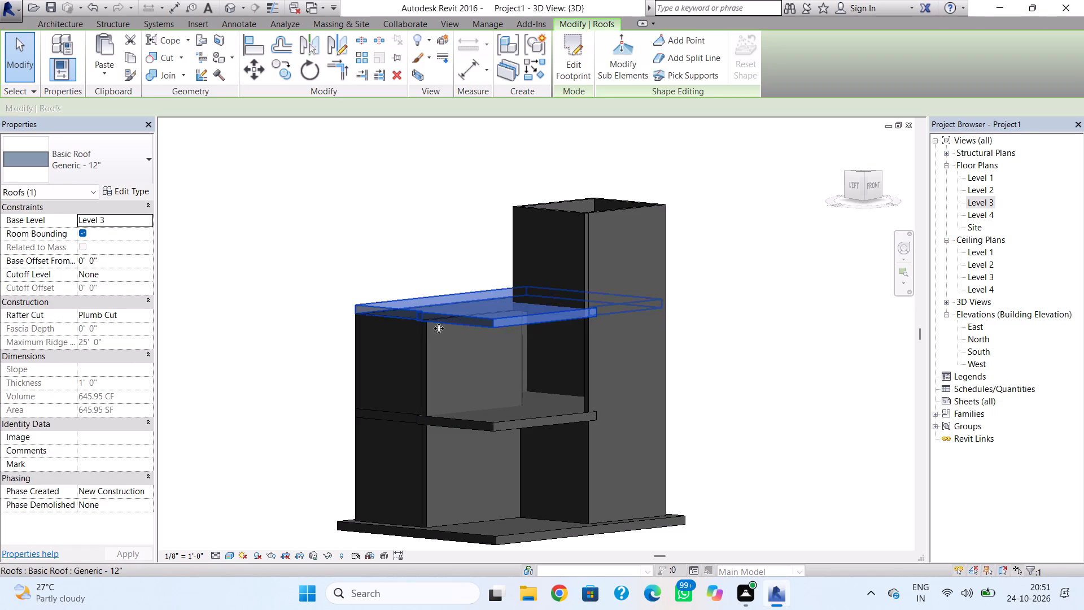
pyautogui.click(124, 56)
pyautogui.click(114, 71)
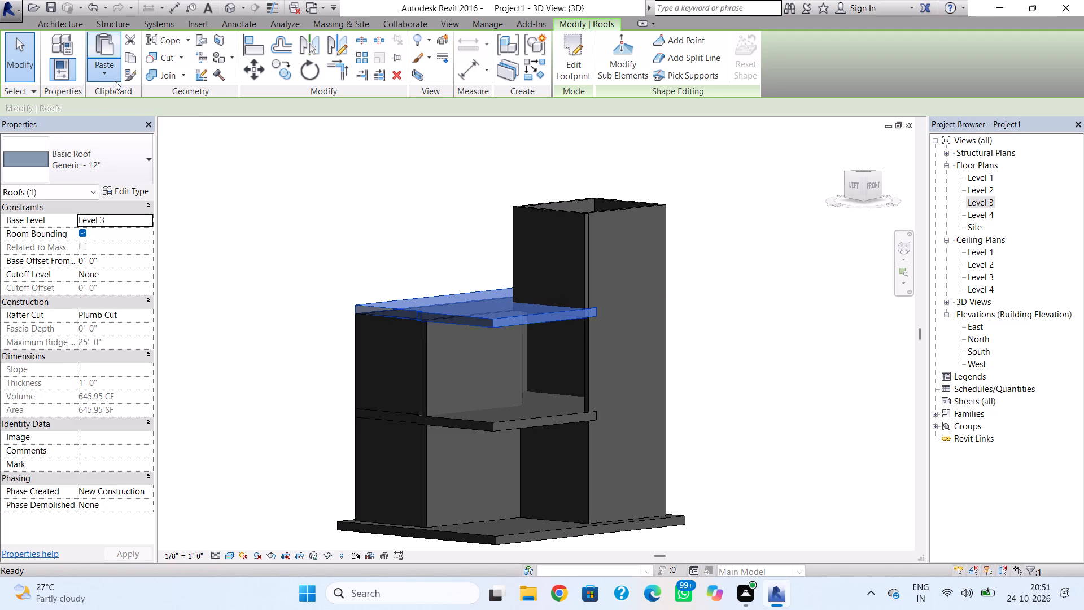
pyautogui.click(129, 125)
pyautogui.click(481, 232)
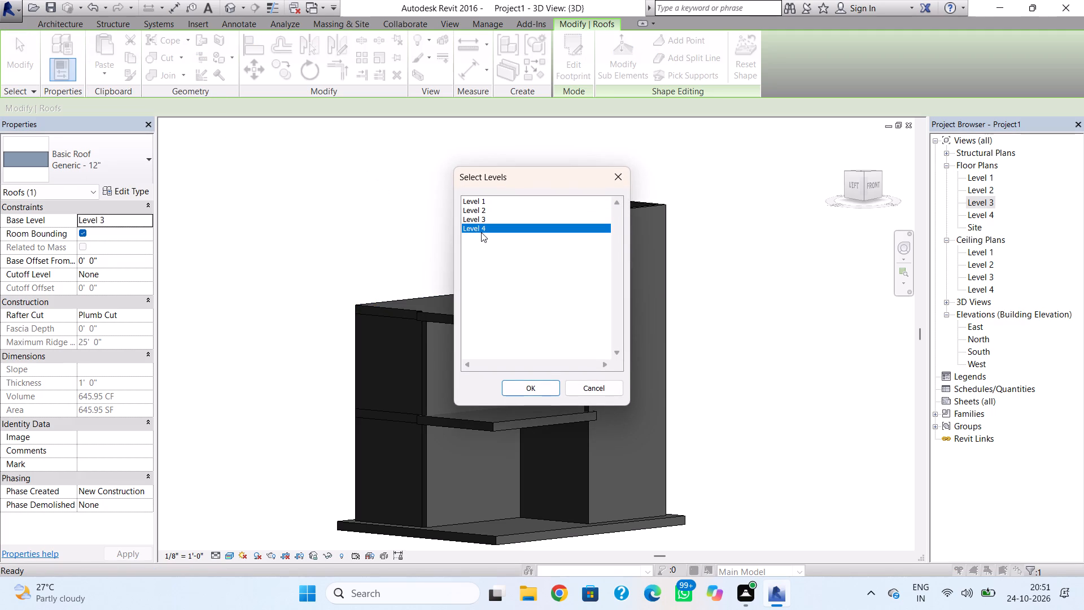
pyautogui.click(537, 393)
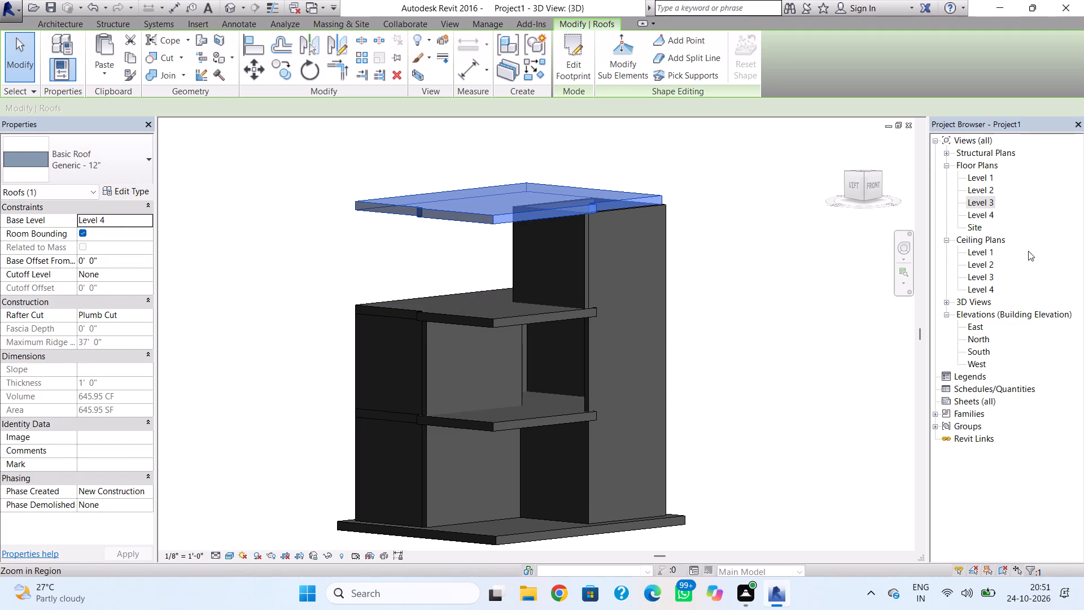
# On the Level 4 plan, edit the pasted roof's footprint: delete its two front step lines and extend the east line to the front wall's outer face.
pyautogui.doubleClick(986, 211)
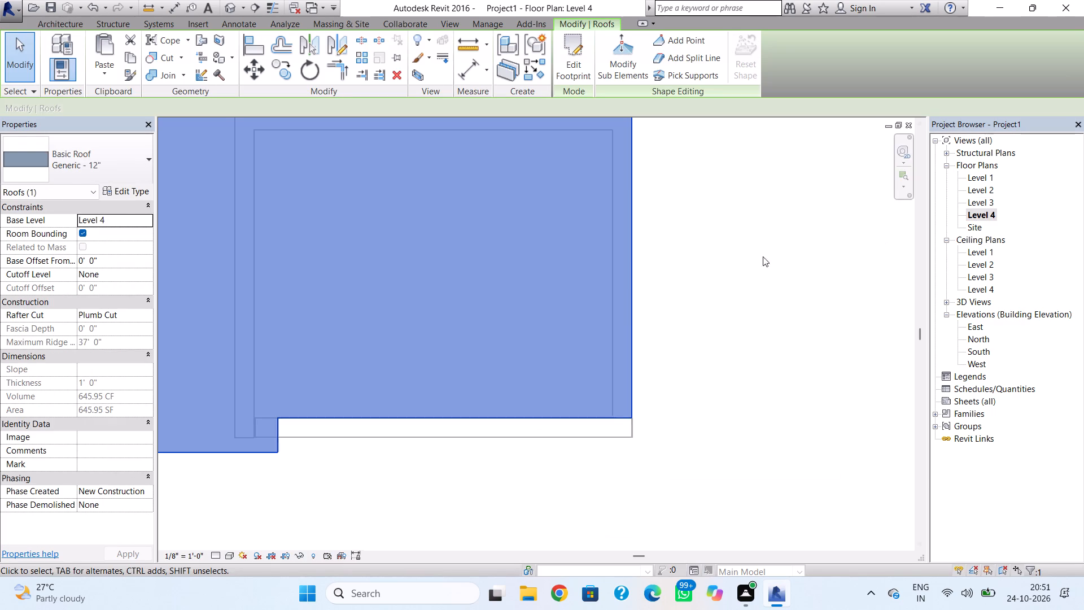
pyautogui.scroll(-3, 580, 338)
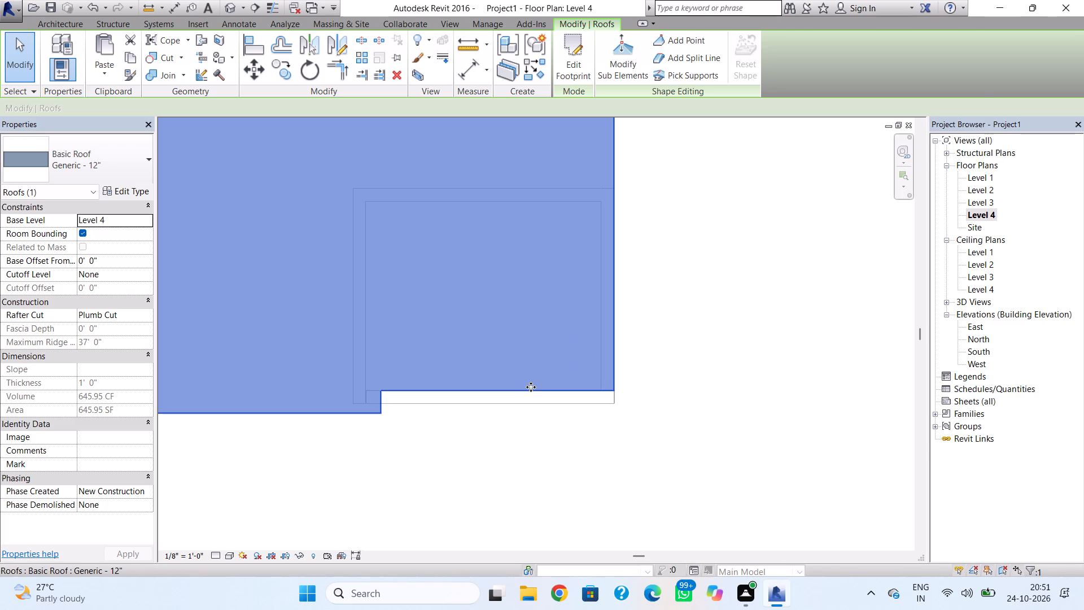
pyautogui.doubleClick(530, 389)
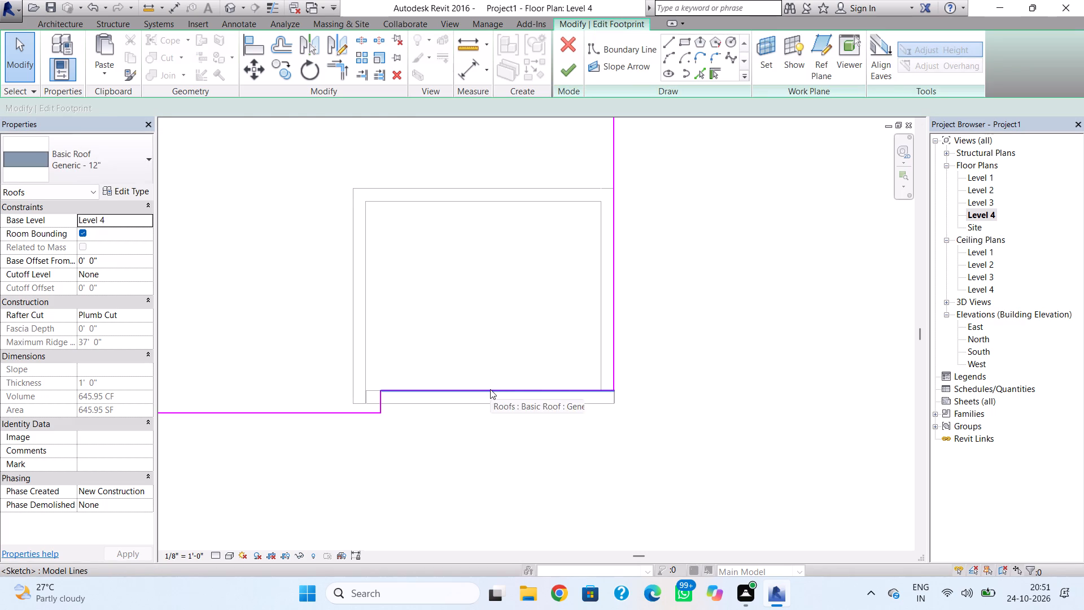
pyautogui.click(490, 389)
pyautogui.press('Delete')
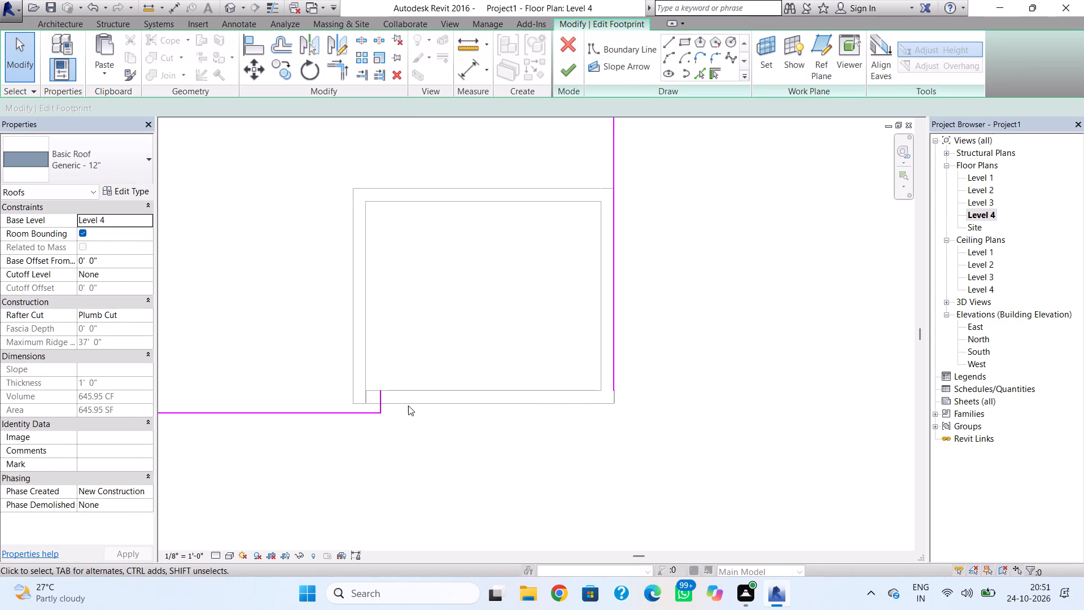
pyautogui.click(383, 404)
pyautogui.press('Delete')
pyautogui.click(616, 381)
pyautogui.moveTo(614, 392); pyautogui.dragTo(614, 402)
pyautogui.click(728, 378)
# Draw the roof's new north, west and south boundary lines along the tower's outer wall faces, 13' 9" by 11' 4".
pyautogui.scroll(-2, 418, 381)
pyautogui.middleClick(423, 385)
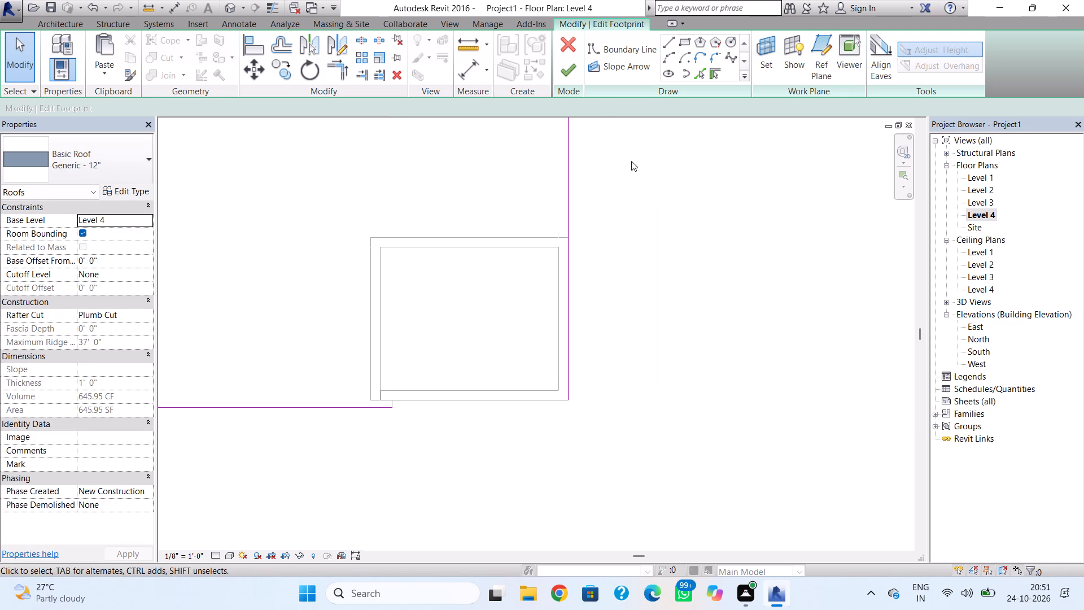
pyautogui.click(666, 38)
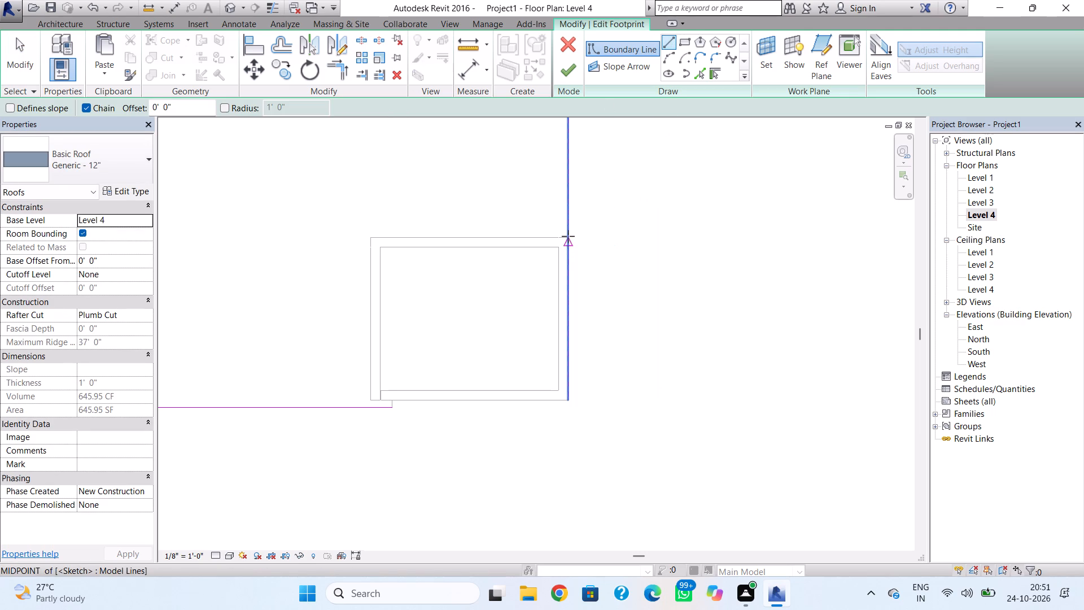
pyautogui.click(568, 236)
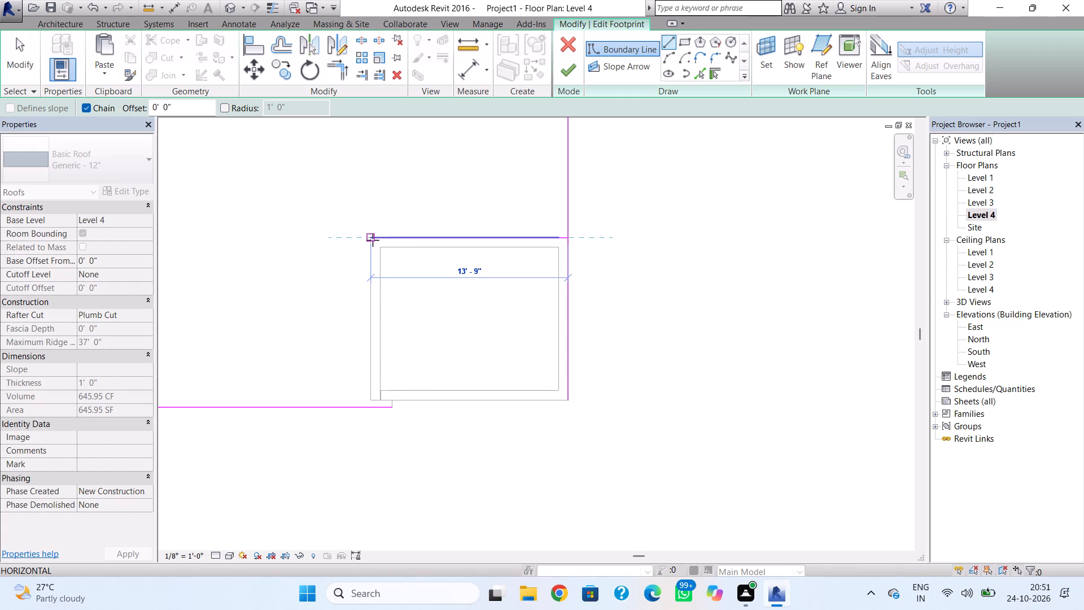
pyautogui.click(373, 240)
pyautogui.click(371, 395)
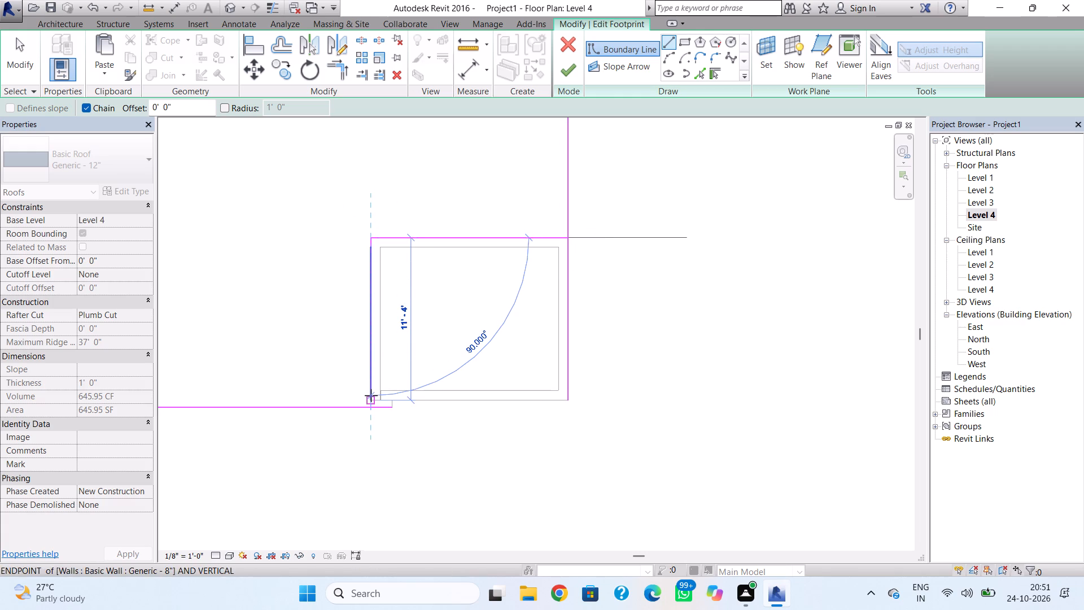
pyautogui.click(572, 403)
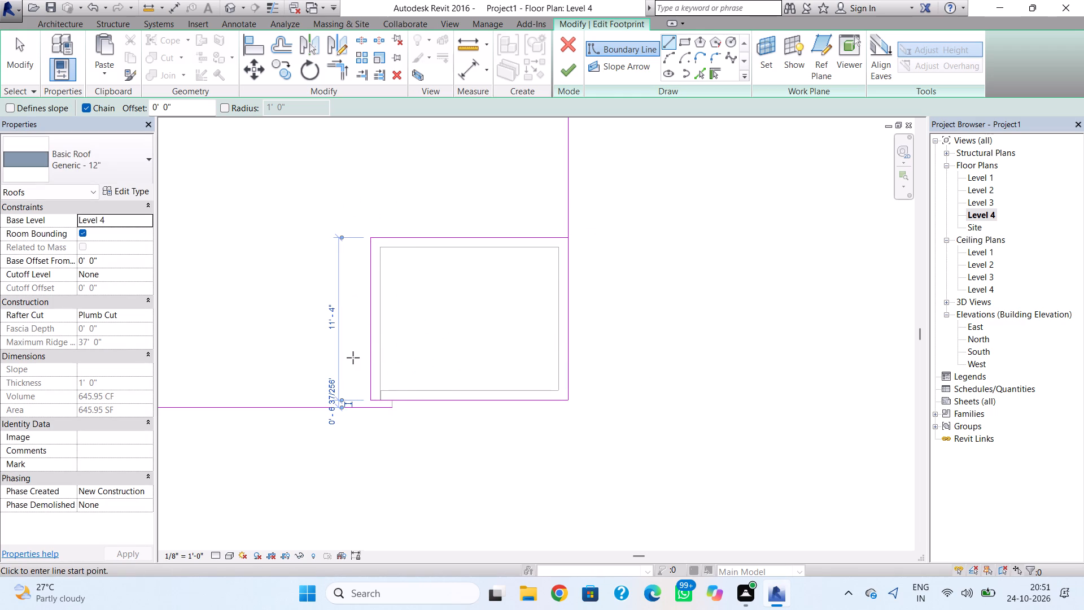
pyautogui.press('Escape')
pyautogui.click(364, 412)
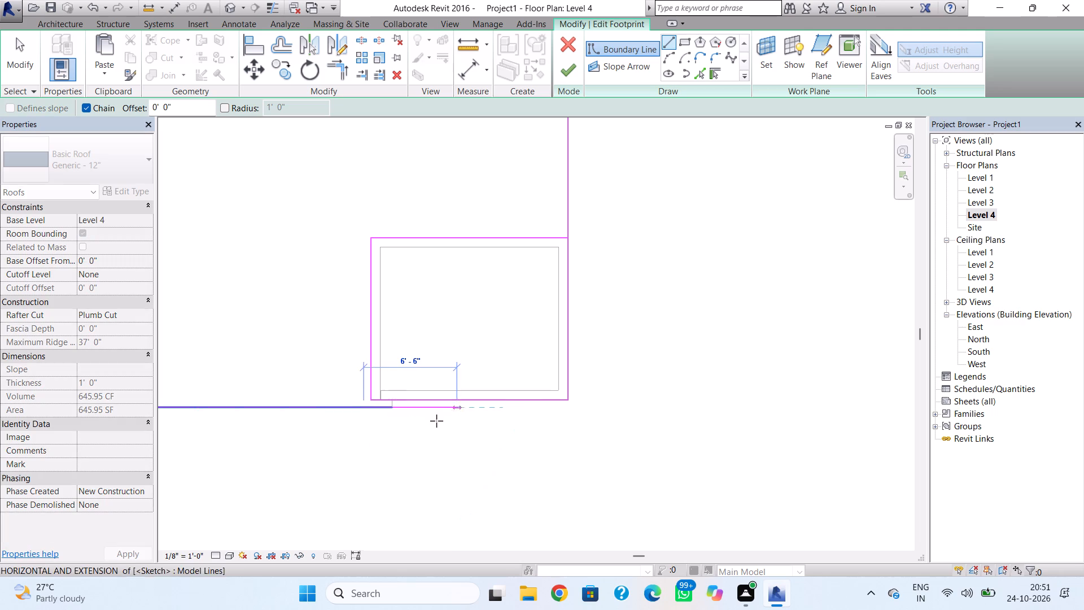
pyautogui.press('Escape')
pyautogui.press('Escape')
# Remove the old roof boundary lines outside the tower and shorten the east line to the tower's rear corner.
pyautogui.click(355, 406)
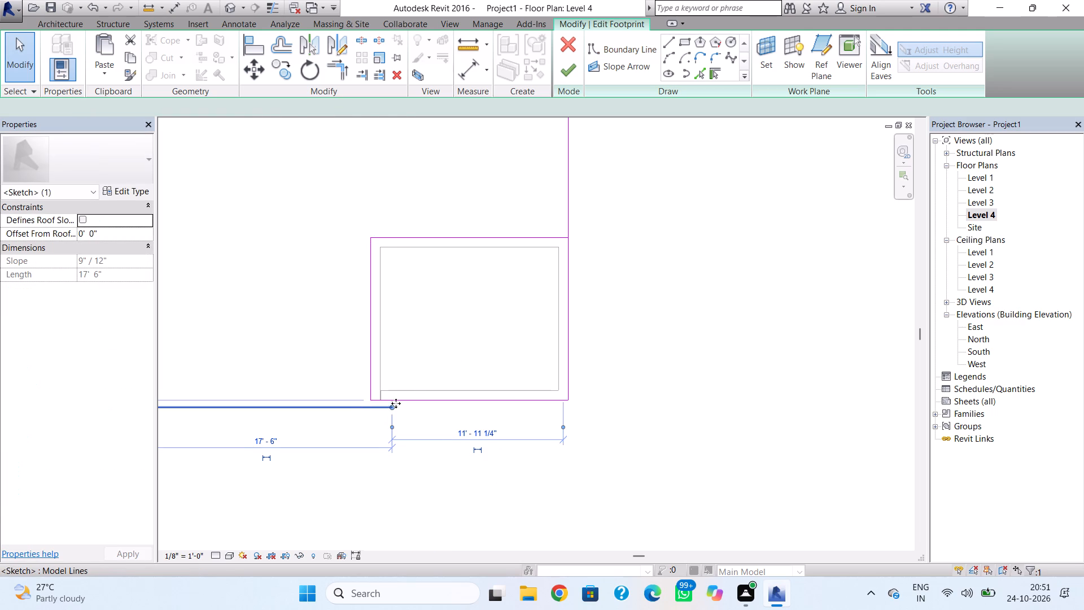
pyautogui.press('Delete')
pyautogui.scroll(-3, 428, 396)
pyautogui.moveTo(434, 401); pyautogui.dragTo(441, 409, button='middle')
pyautogui.scroll(1, 418, 387)
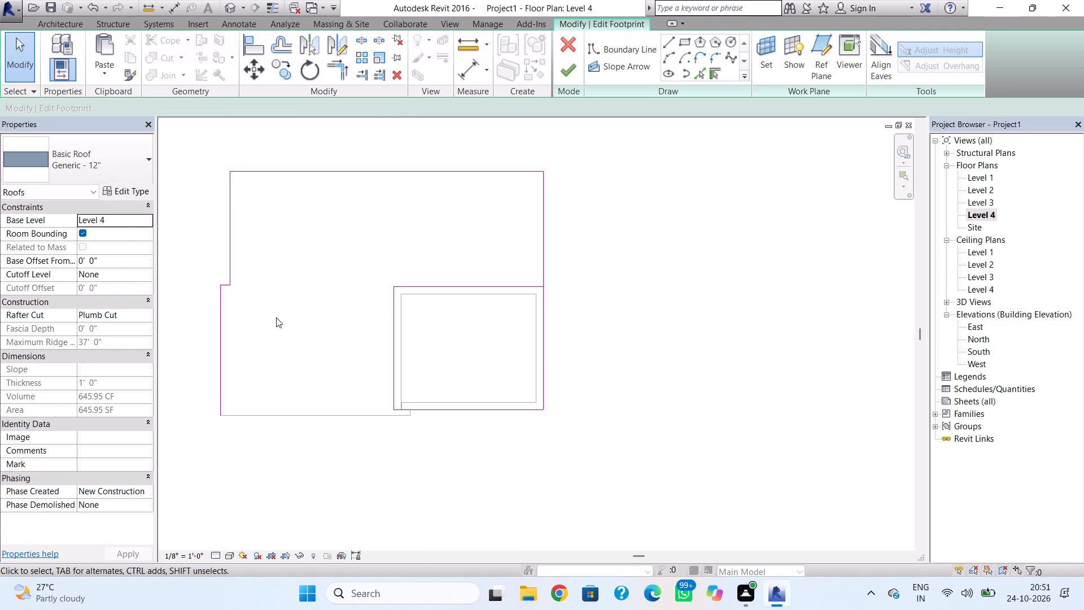
pyautogui.moveTo(274, 315); pyautogui.dragTo(180, 359)
pyautogui.press('Delete')
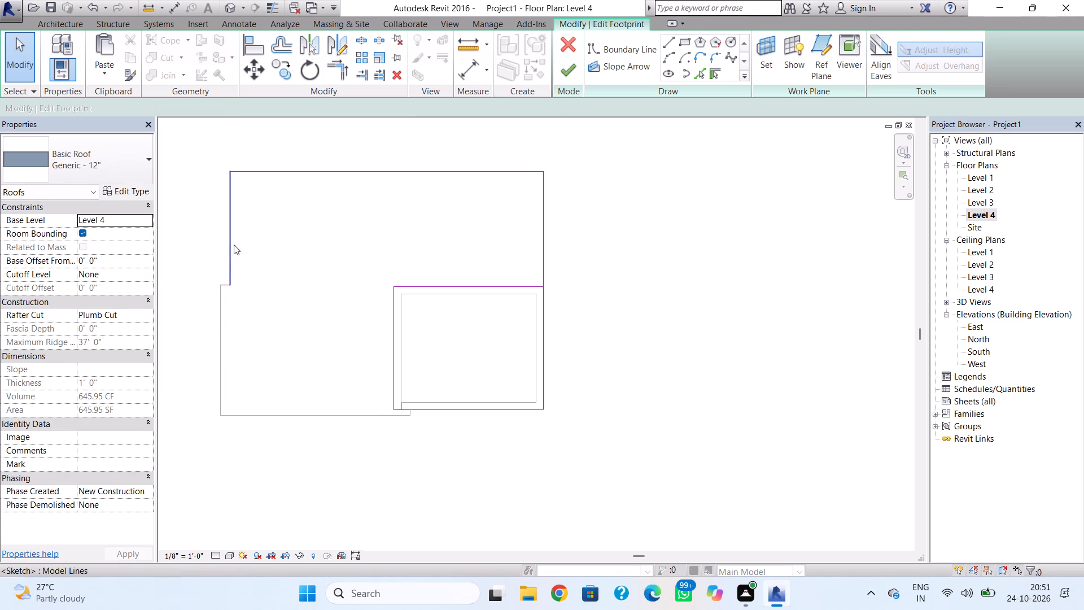
pyautogui.moveTo(247, 247); pyautogui.dragTo(199, 305)
pyautogui.press('Delete')
pyautogui.moveTo(359, 153); pyautogui.dragTo(319, 222)
pyautogui.press('Delete')
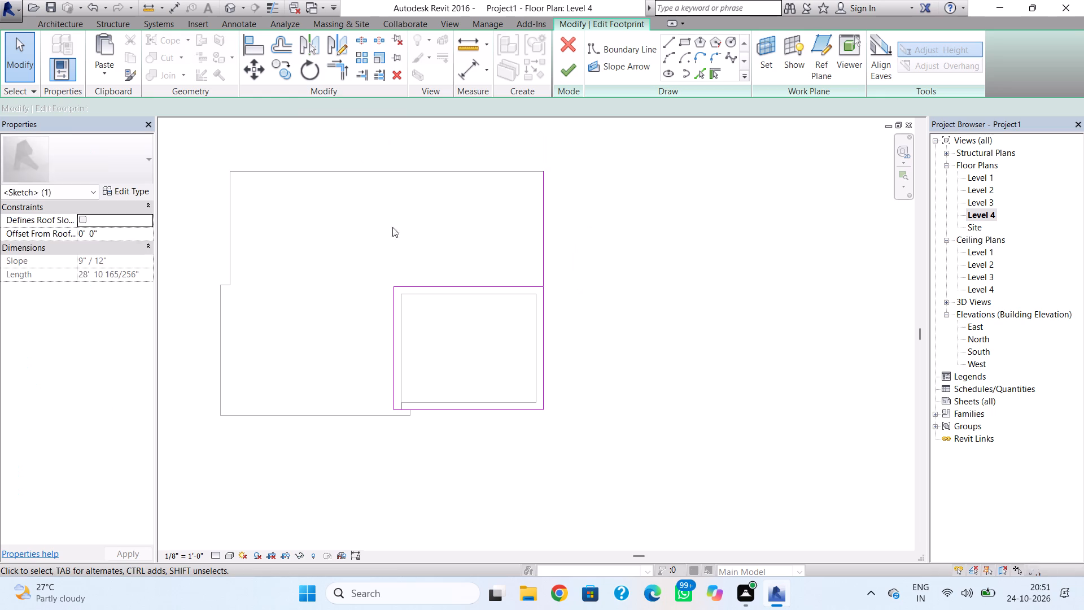
pyautogui.moveTo(565, 224); pyautogui.dragTo(495, 243)
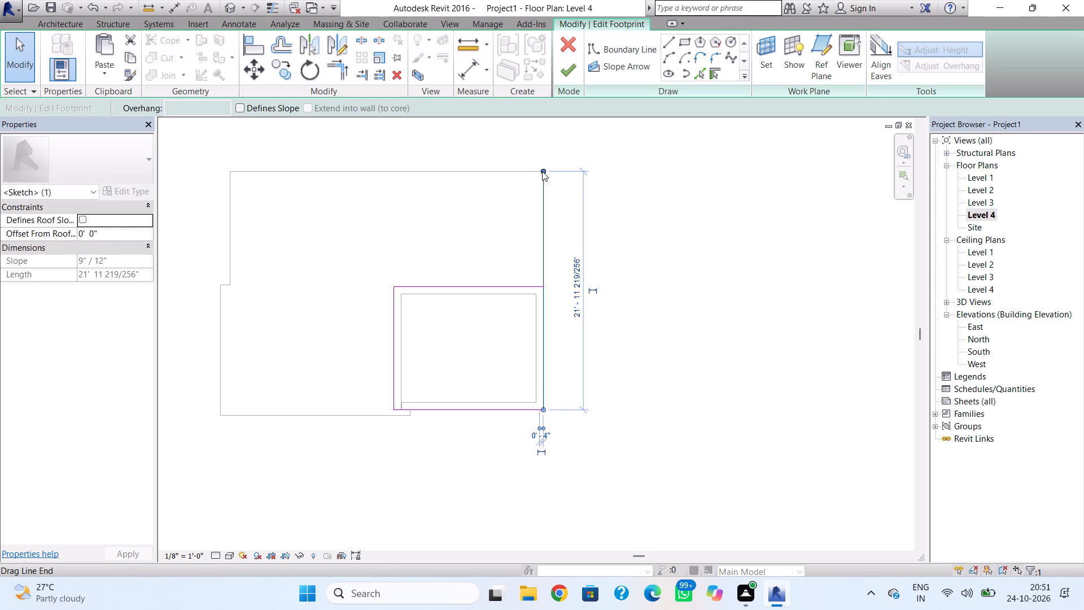
pyautogui.moveTo(542, 171); pyautogui.dragTo(544, 293)
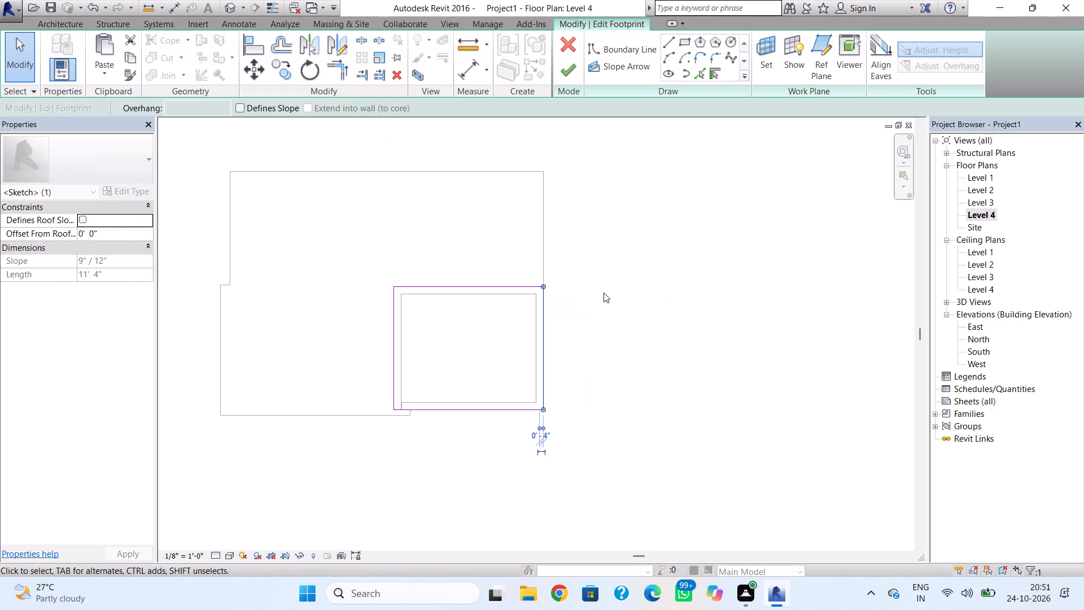
pyautogui.click(604, 293)
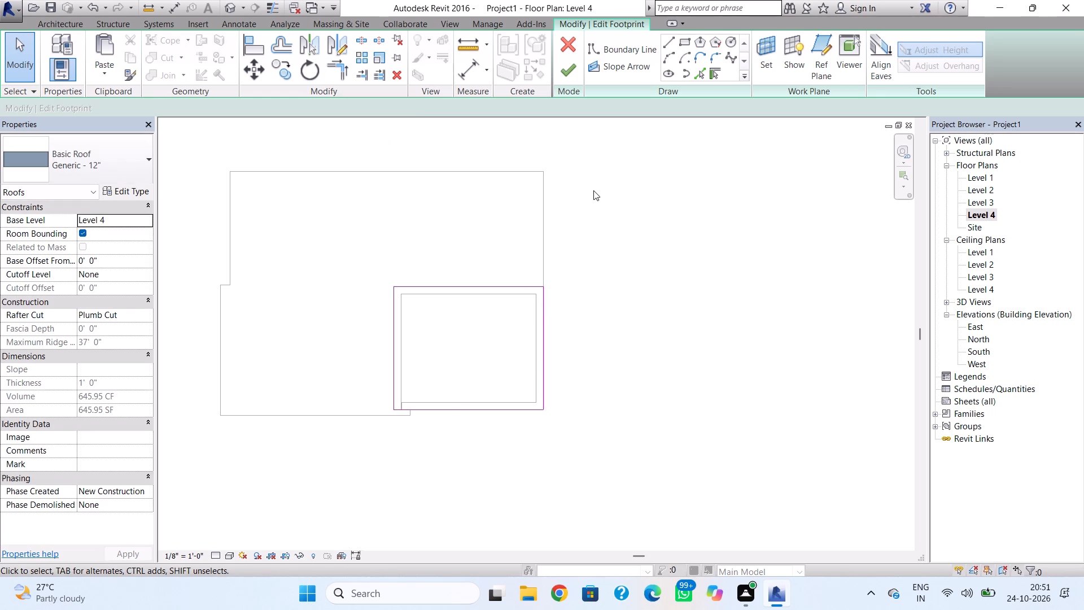
# Finish the tower roof footprint, attach the highlighted walls to the roof, and show the model in 3D.
pyautogui.click(572, 76)
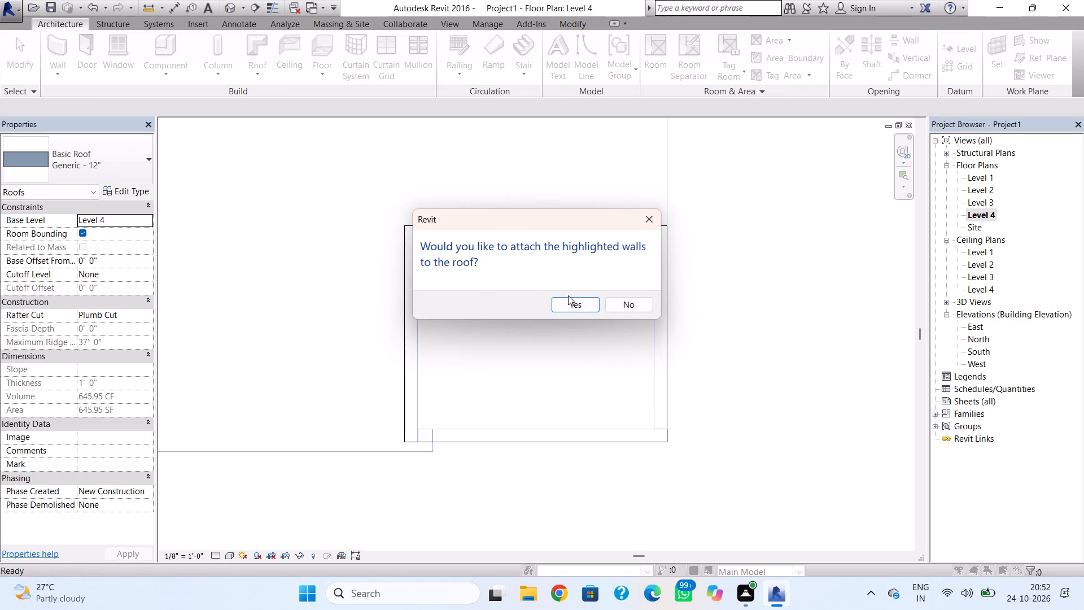
pyautogui.click(567, 302)
pyautogui.click(218, 1)
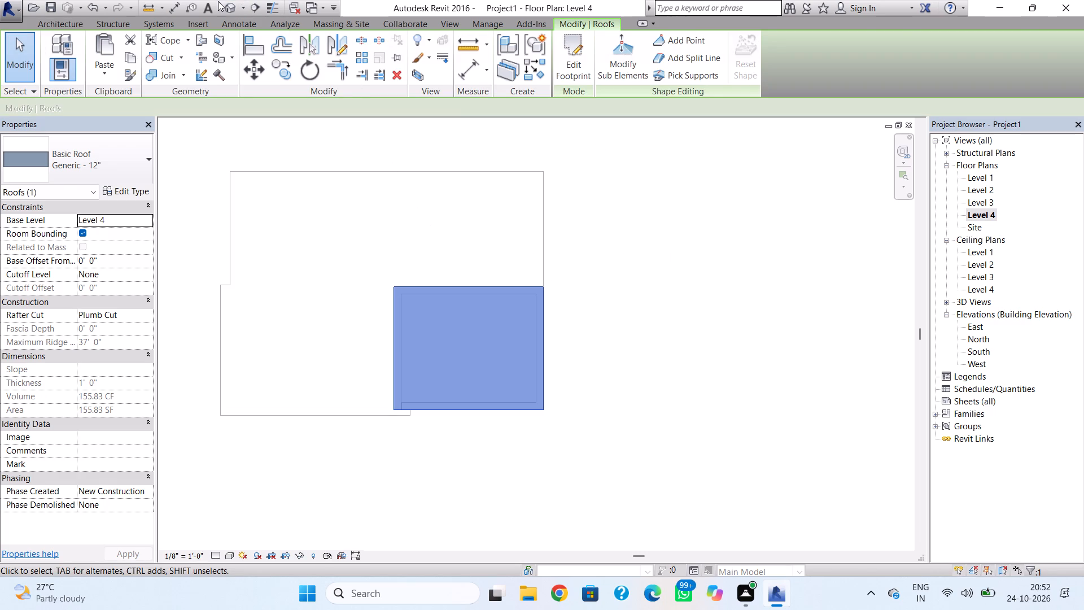
pyautogui.click(233, 10)
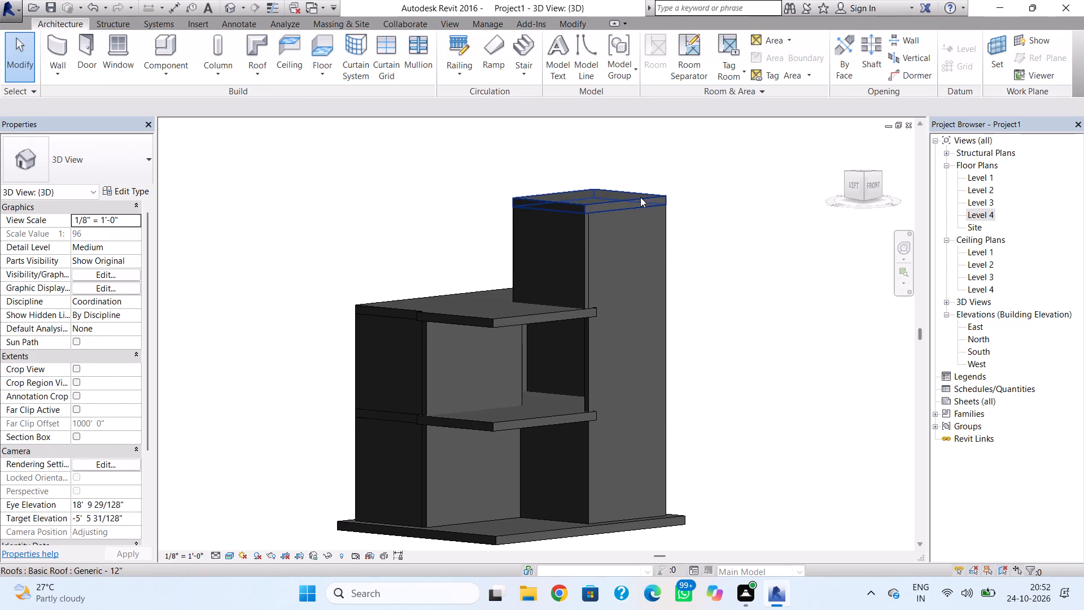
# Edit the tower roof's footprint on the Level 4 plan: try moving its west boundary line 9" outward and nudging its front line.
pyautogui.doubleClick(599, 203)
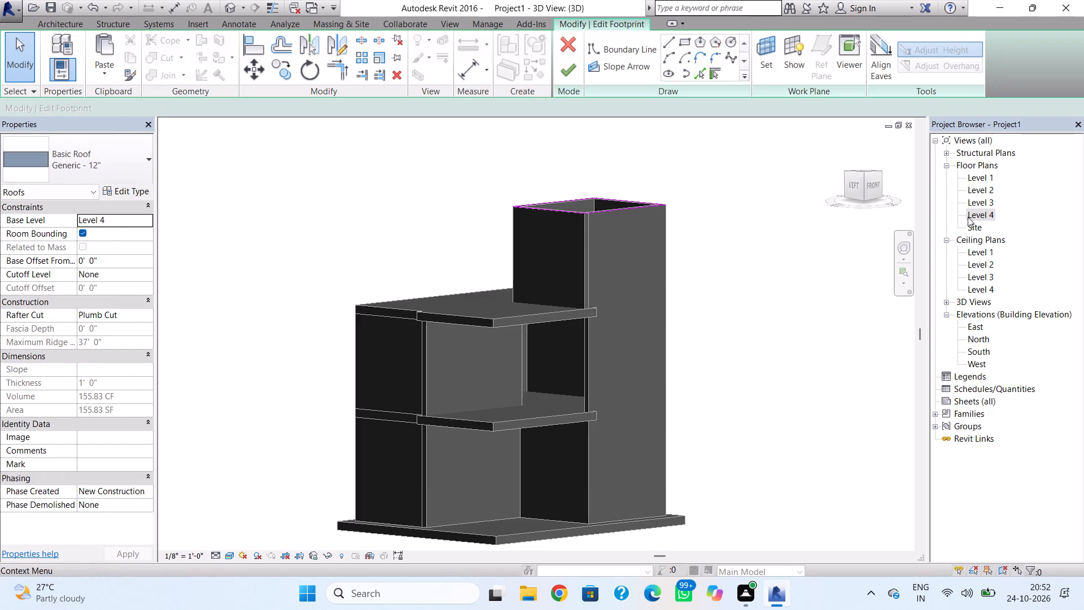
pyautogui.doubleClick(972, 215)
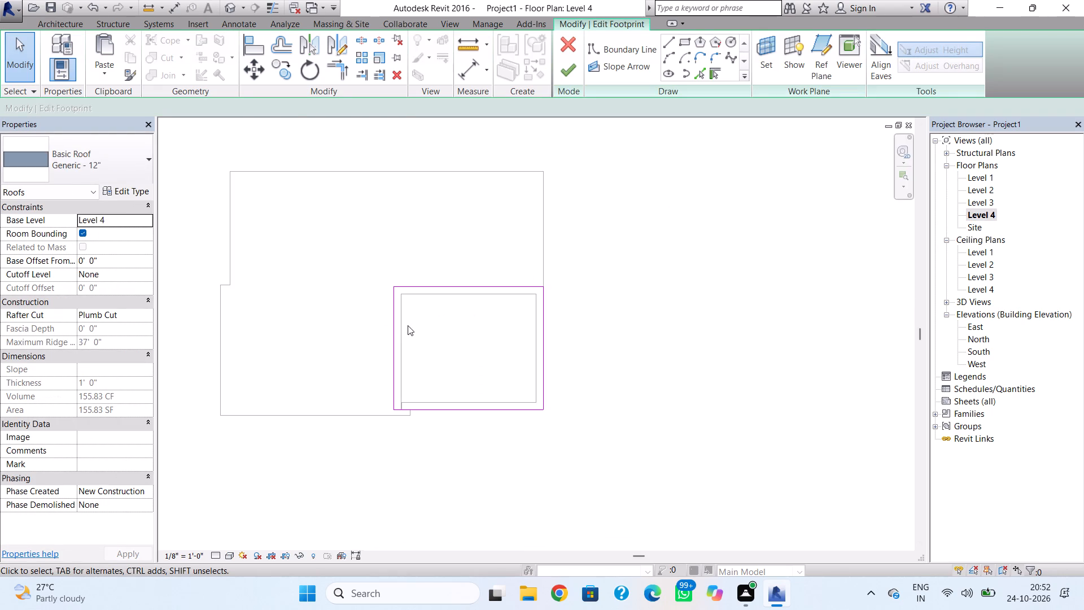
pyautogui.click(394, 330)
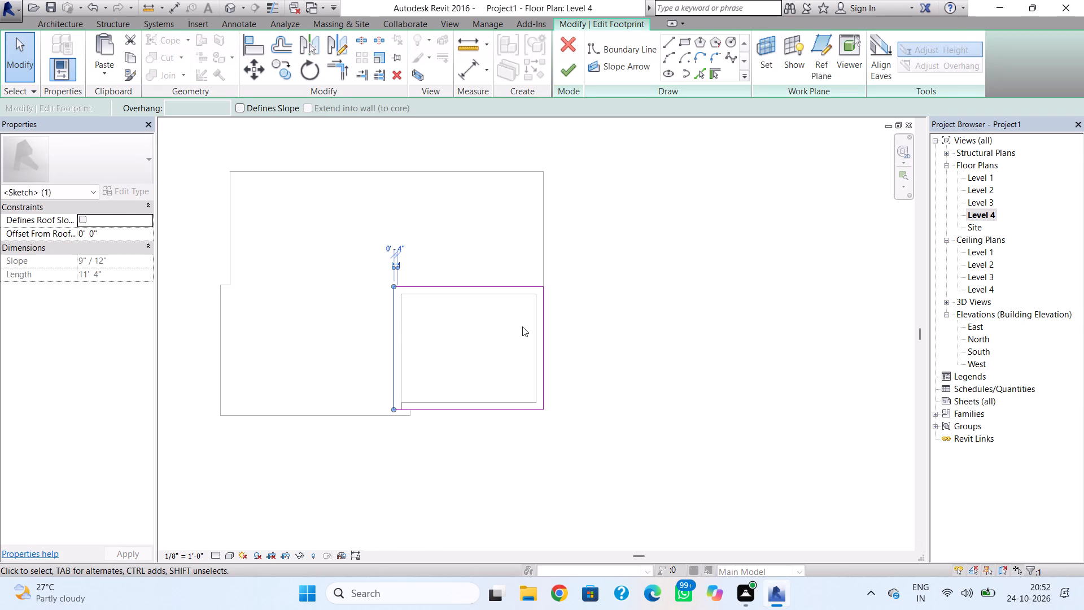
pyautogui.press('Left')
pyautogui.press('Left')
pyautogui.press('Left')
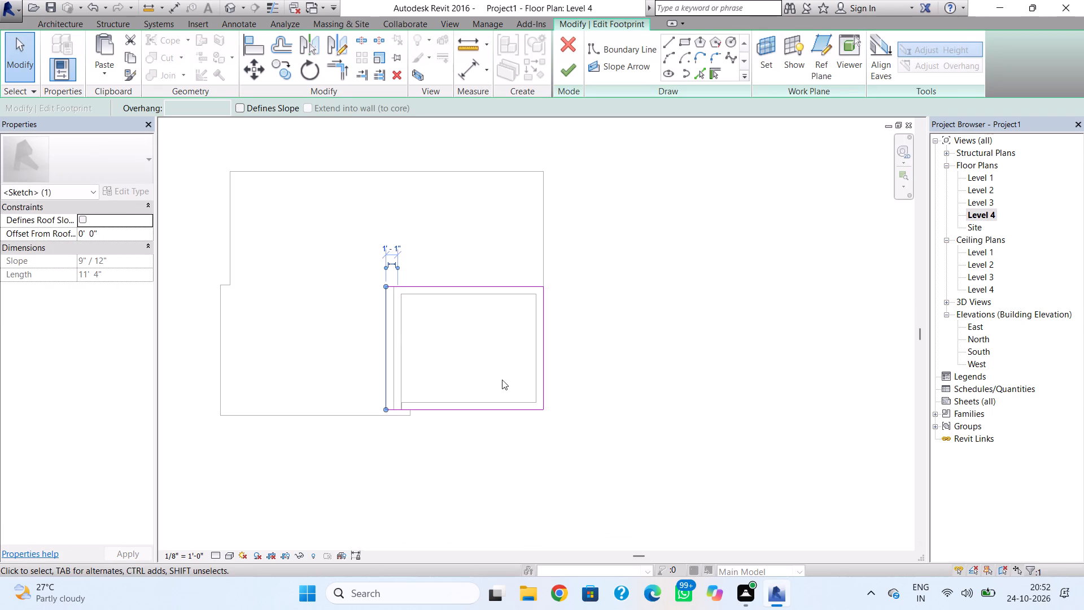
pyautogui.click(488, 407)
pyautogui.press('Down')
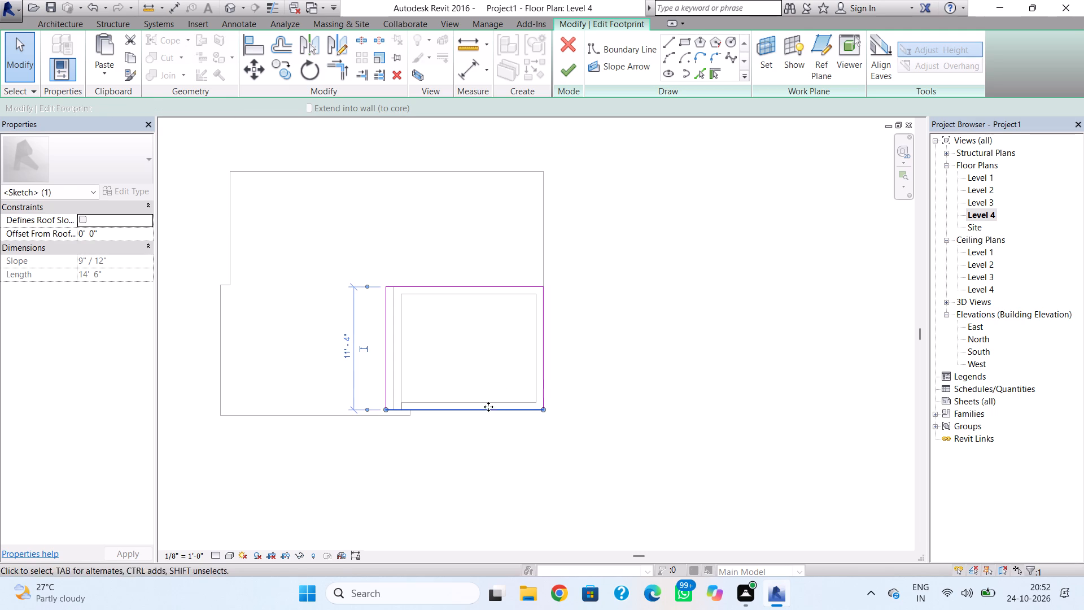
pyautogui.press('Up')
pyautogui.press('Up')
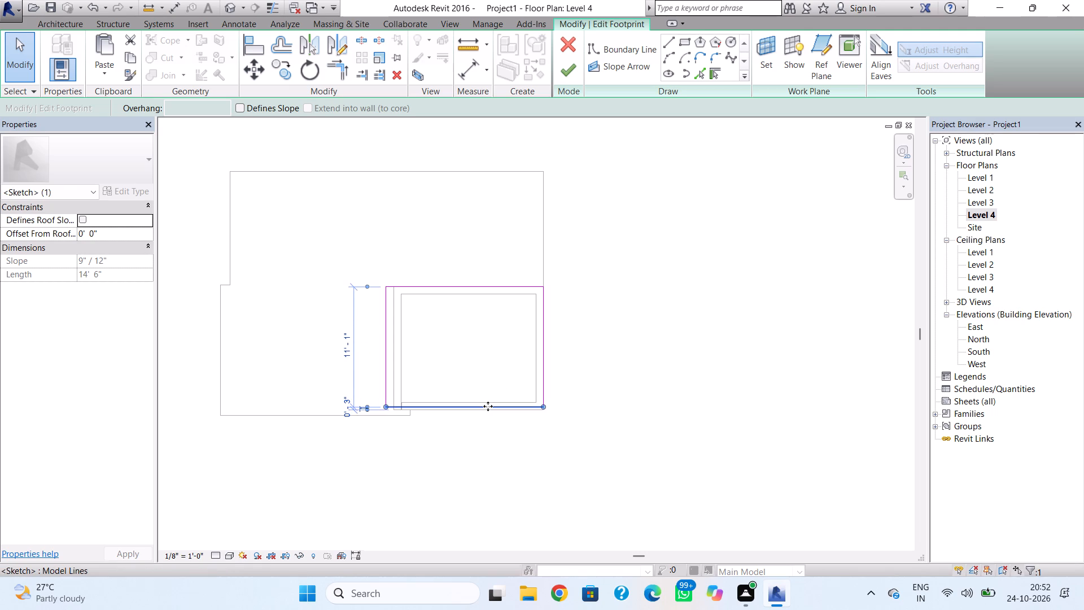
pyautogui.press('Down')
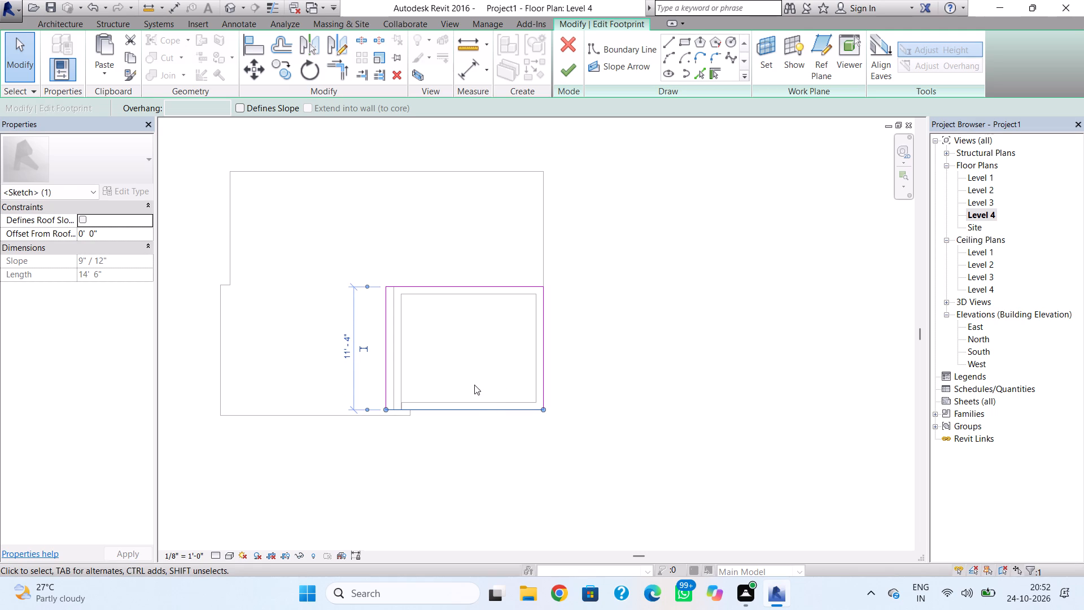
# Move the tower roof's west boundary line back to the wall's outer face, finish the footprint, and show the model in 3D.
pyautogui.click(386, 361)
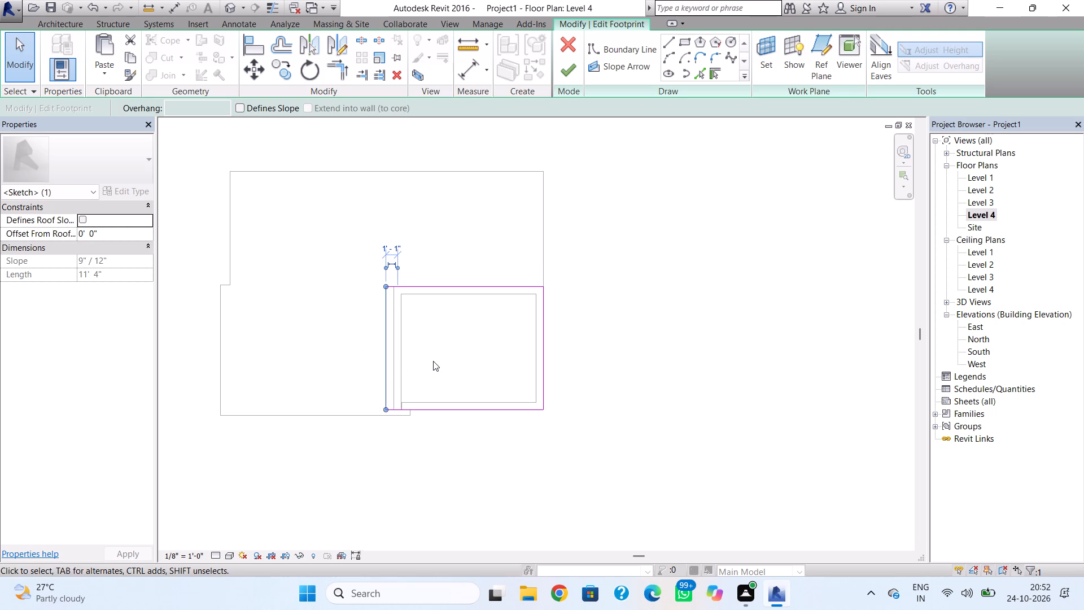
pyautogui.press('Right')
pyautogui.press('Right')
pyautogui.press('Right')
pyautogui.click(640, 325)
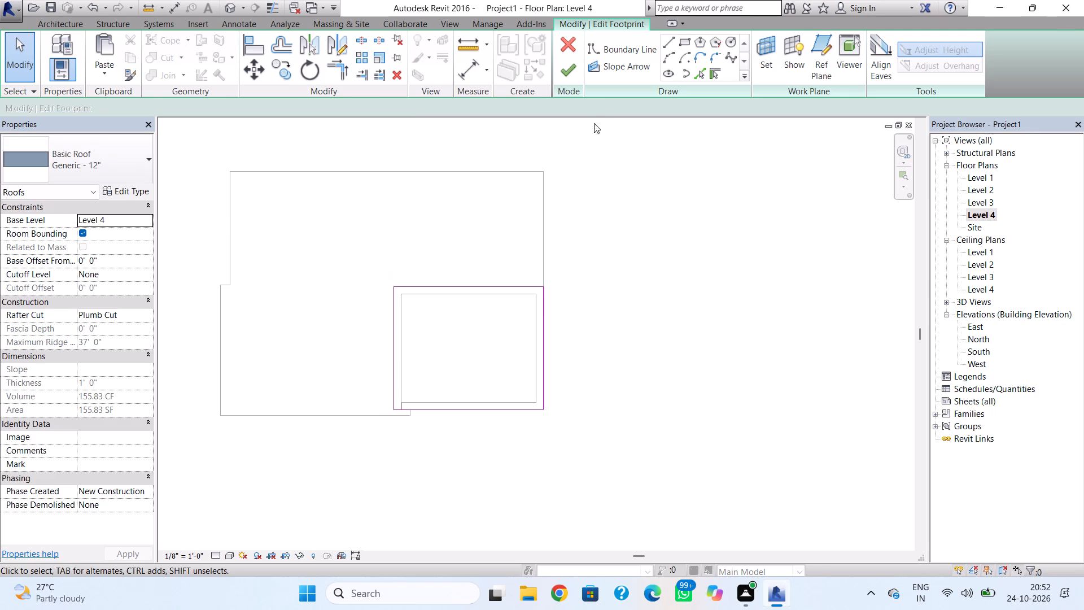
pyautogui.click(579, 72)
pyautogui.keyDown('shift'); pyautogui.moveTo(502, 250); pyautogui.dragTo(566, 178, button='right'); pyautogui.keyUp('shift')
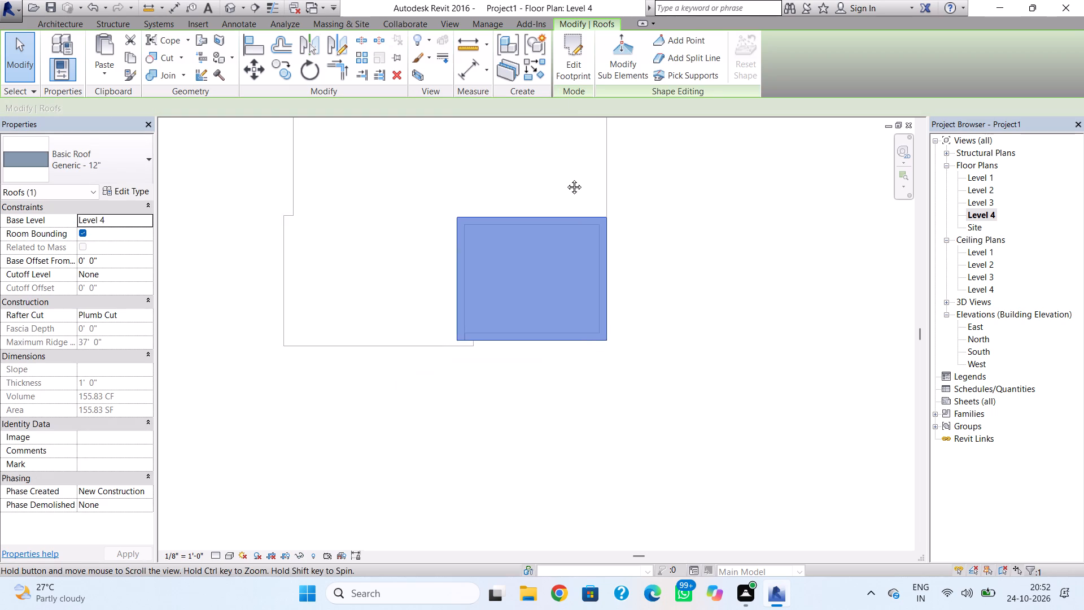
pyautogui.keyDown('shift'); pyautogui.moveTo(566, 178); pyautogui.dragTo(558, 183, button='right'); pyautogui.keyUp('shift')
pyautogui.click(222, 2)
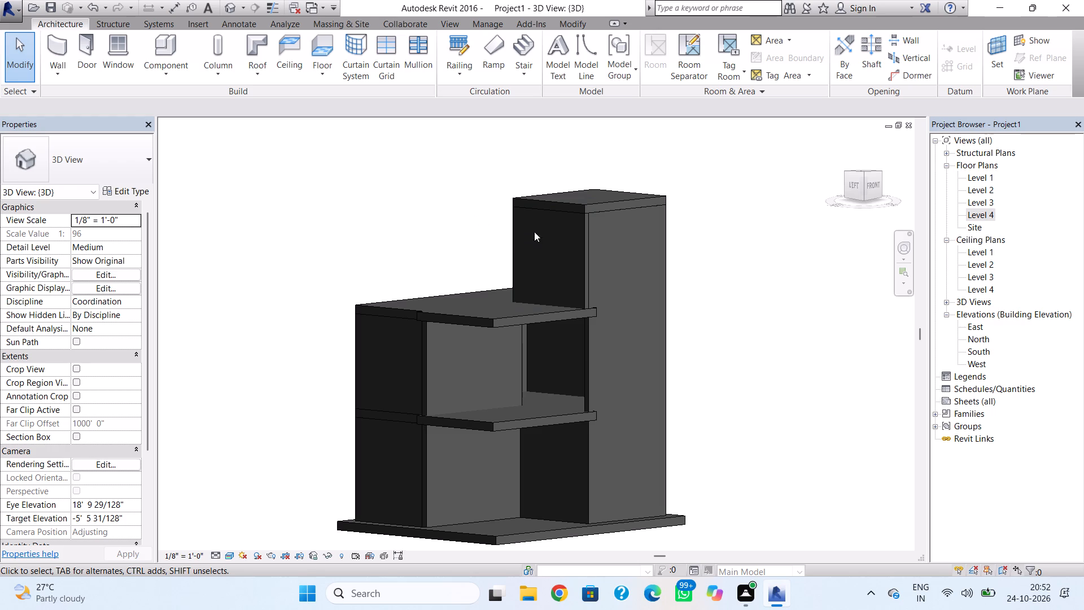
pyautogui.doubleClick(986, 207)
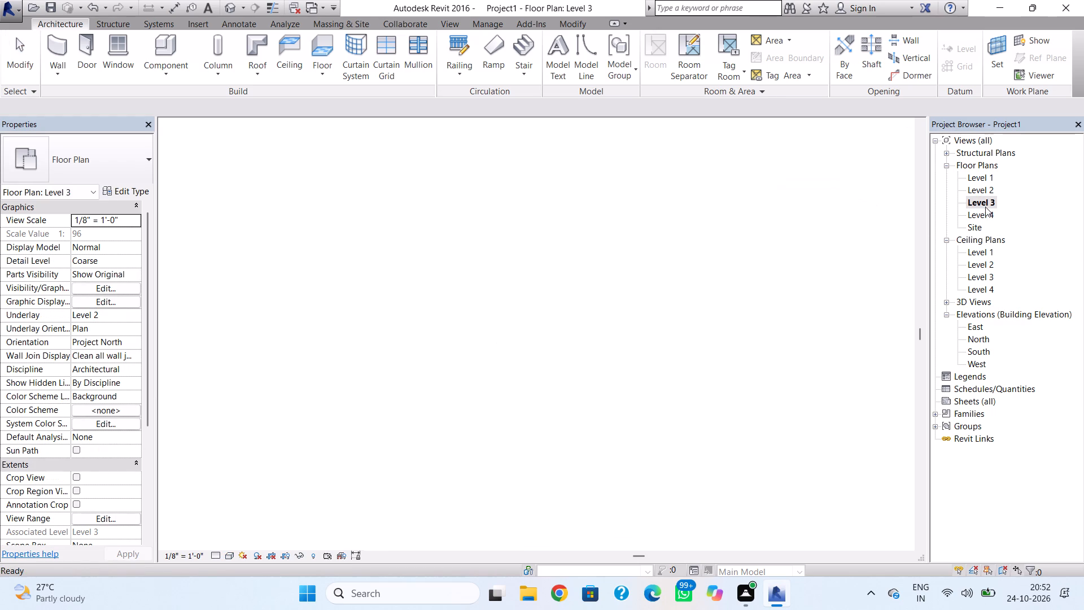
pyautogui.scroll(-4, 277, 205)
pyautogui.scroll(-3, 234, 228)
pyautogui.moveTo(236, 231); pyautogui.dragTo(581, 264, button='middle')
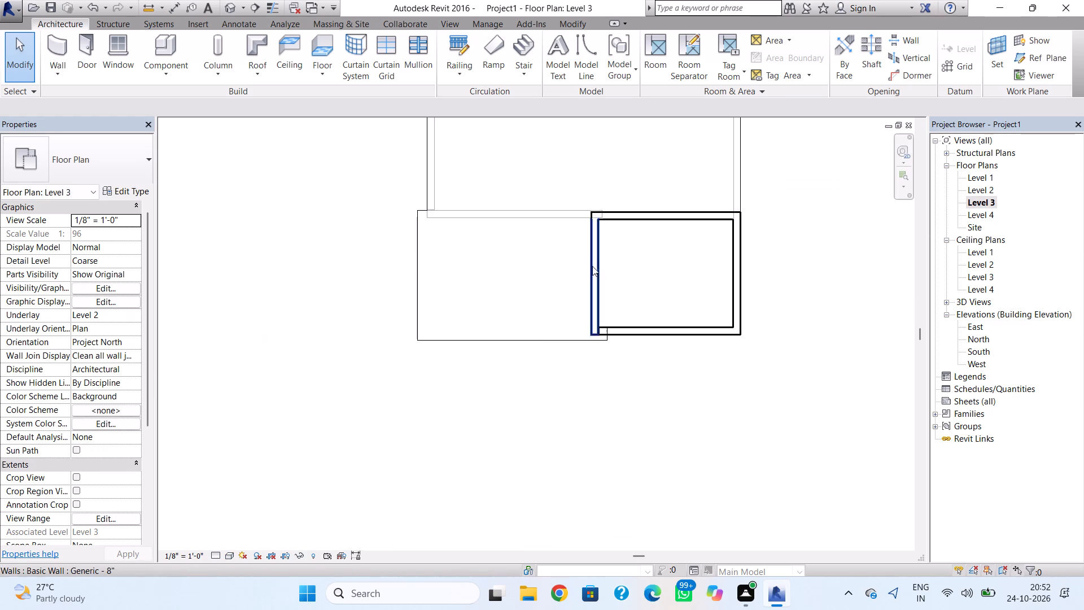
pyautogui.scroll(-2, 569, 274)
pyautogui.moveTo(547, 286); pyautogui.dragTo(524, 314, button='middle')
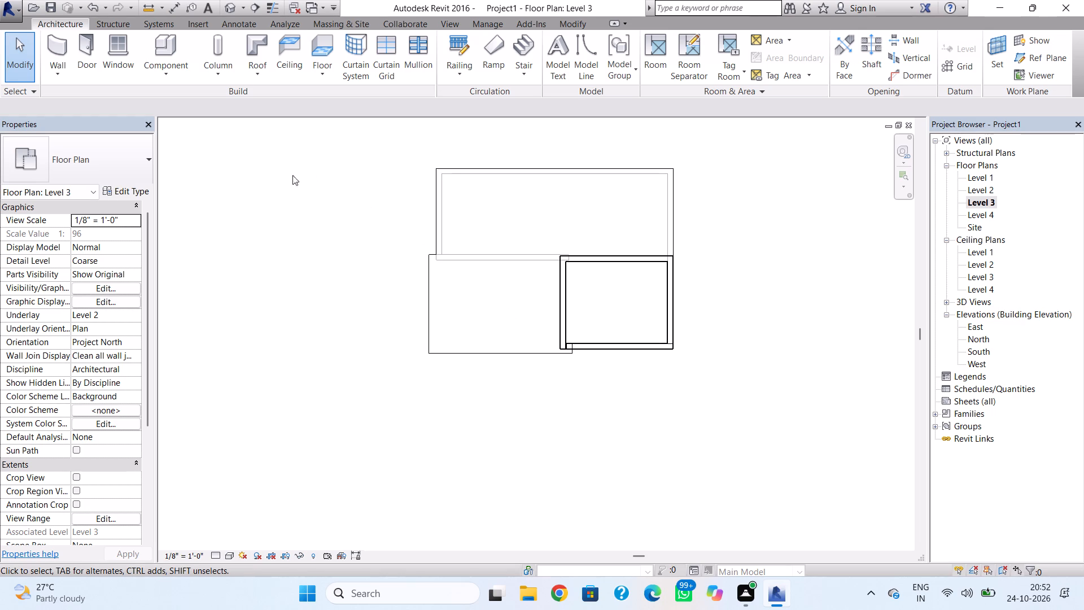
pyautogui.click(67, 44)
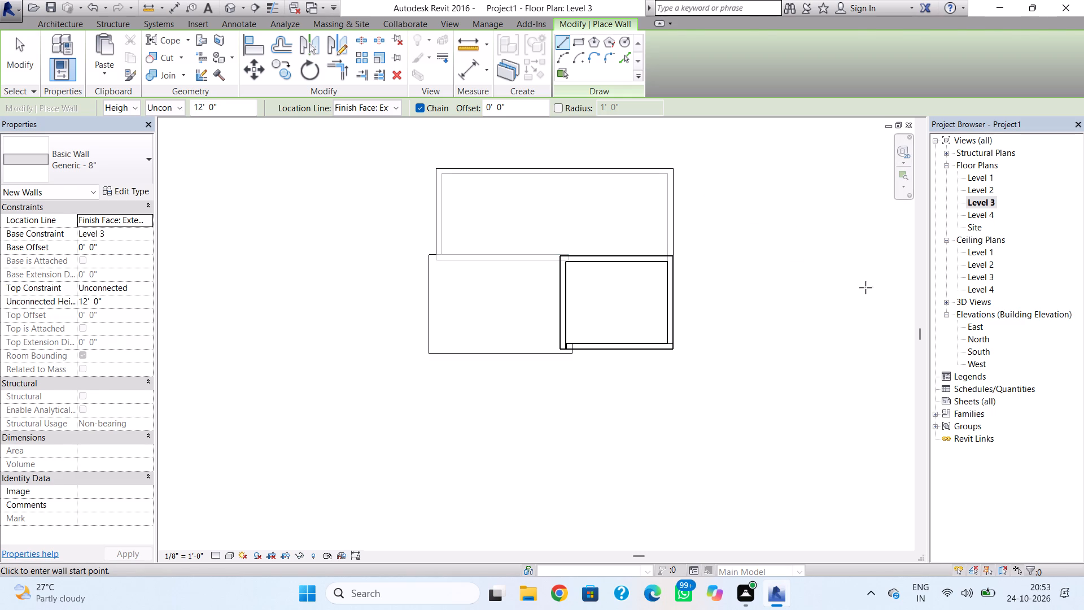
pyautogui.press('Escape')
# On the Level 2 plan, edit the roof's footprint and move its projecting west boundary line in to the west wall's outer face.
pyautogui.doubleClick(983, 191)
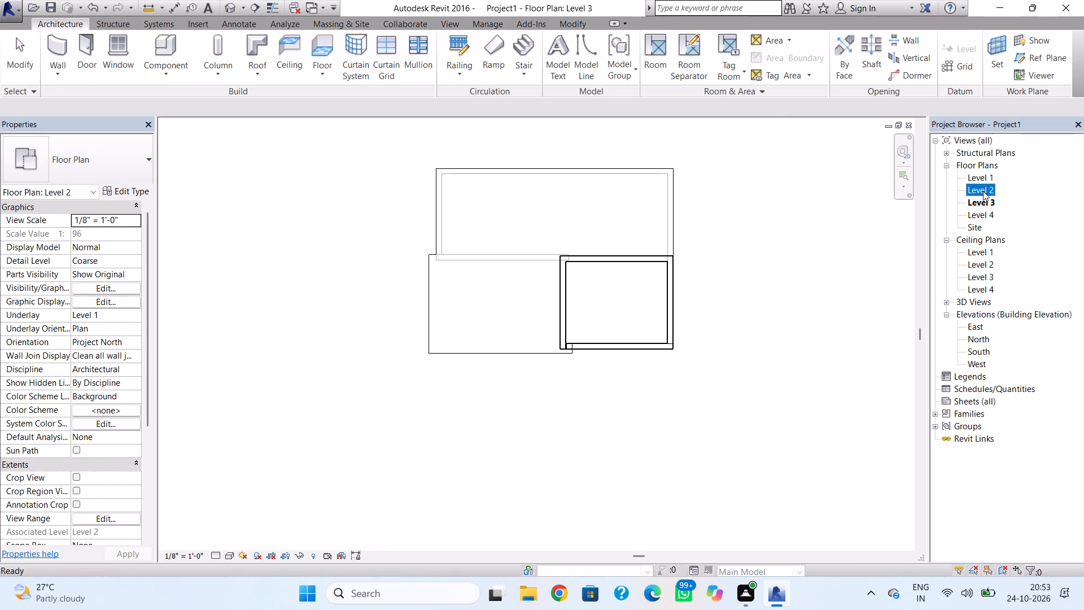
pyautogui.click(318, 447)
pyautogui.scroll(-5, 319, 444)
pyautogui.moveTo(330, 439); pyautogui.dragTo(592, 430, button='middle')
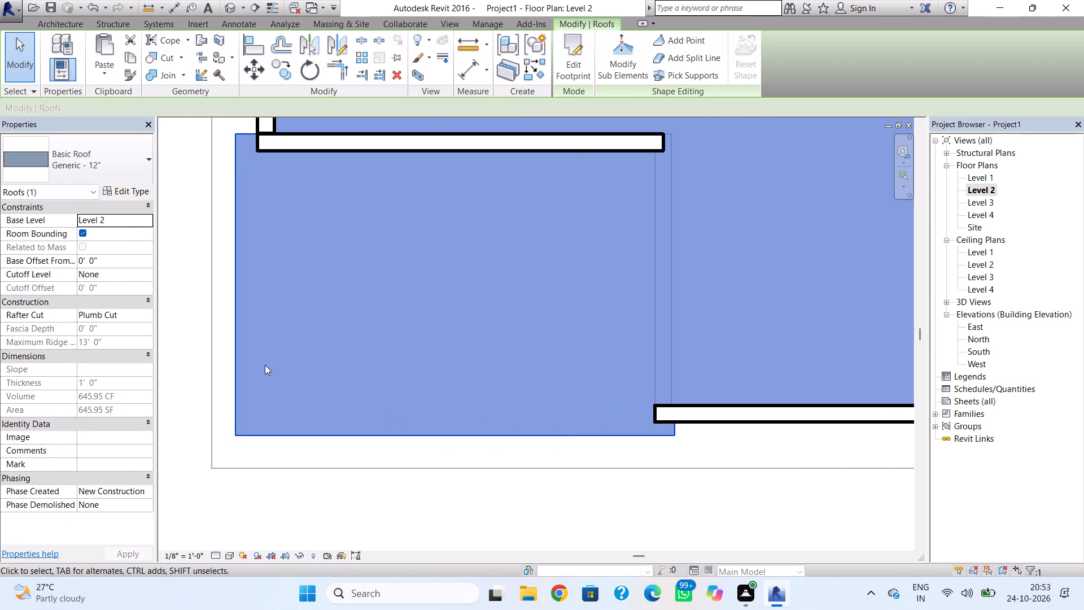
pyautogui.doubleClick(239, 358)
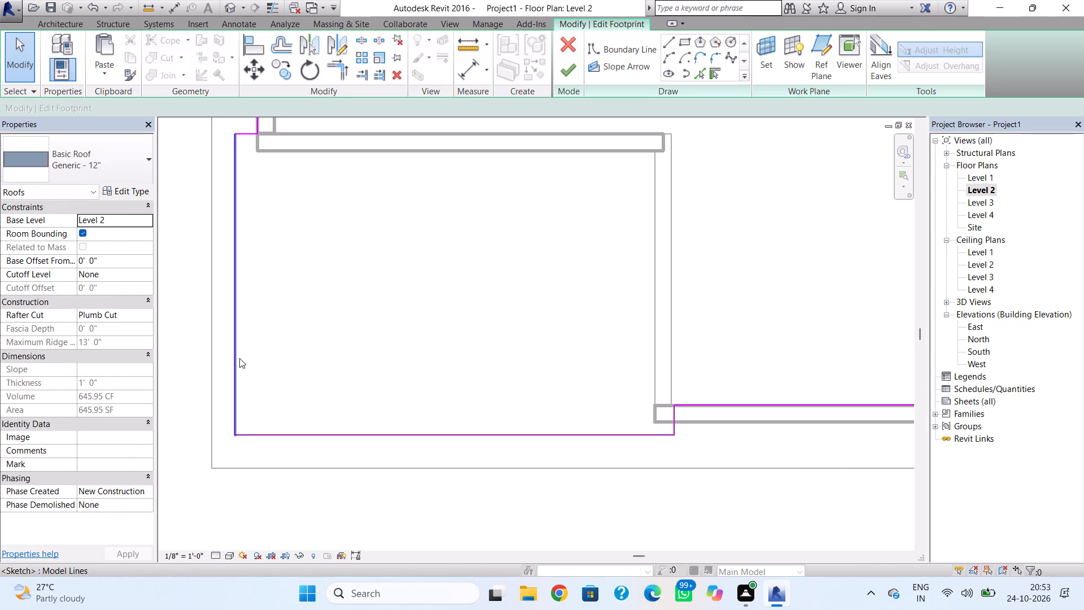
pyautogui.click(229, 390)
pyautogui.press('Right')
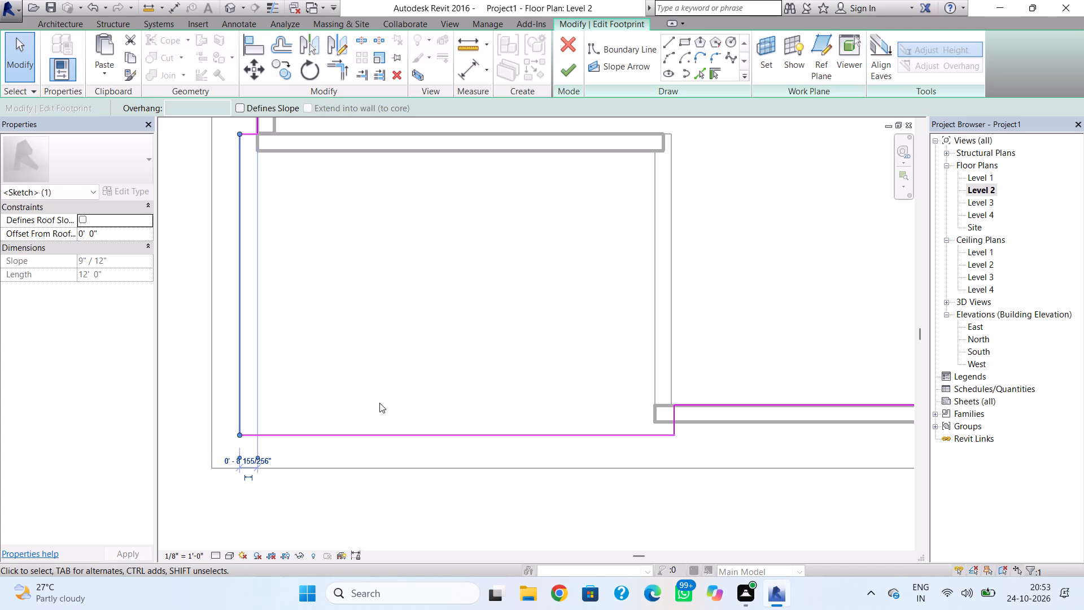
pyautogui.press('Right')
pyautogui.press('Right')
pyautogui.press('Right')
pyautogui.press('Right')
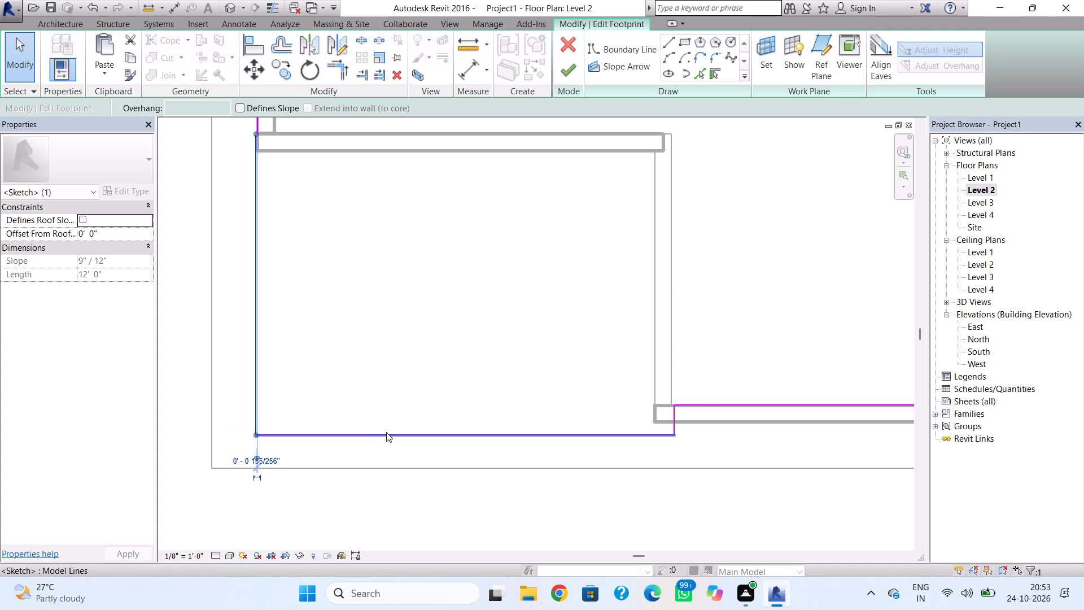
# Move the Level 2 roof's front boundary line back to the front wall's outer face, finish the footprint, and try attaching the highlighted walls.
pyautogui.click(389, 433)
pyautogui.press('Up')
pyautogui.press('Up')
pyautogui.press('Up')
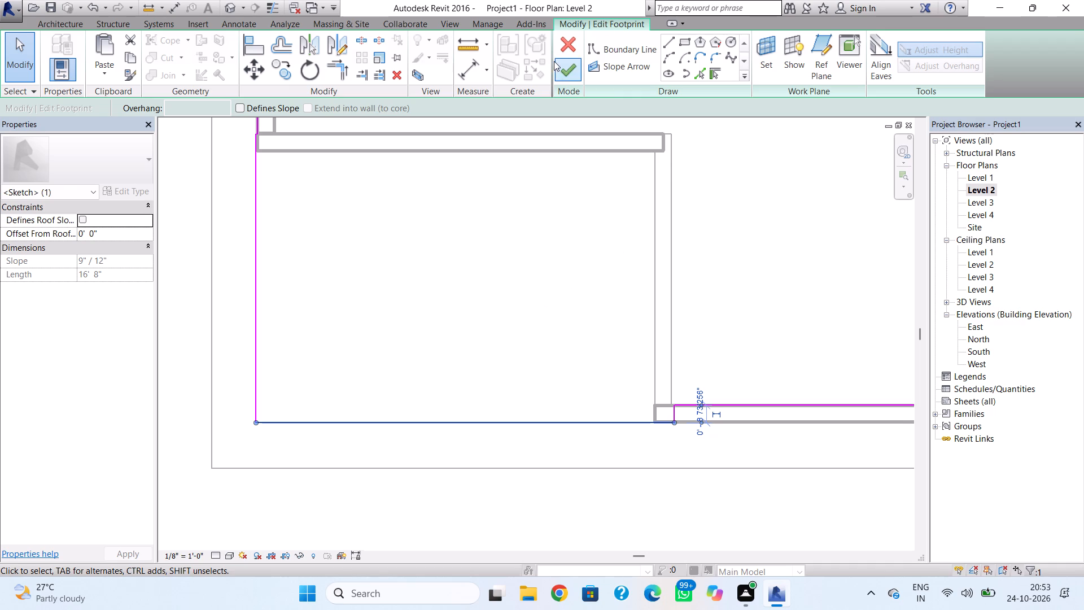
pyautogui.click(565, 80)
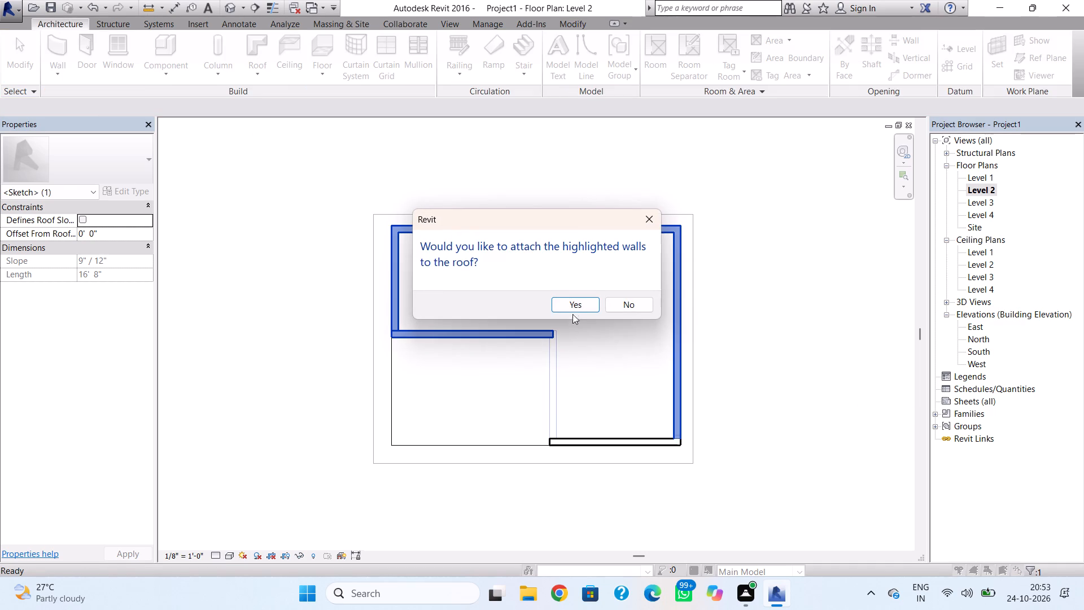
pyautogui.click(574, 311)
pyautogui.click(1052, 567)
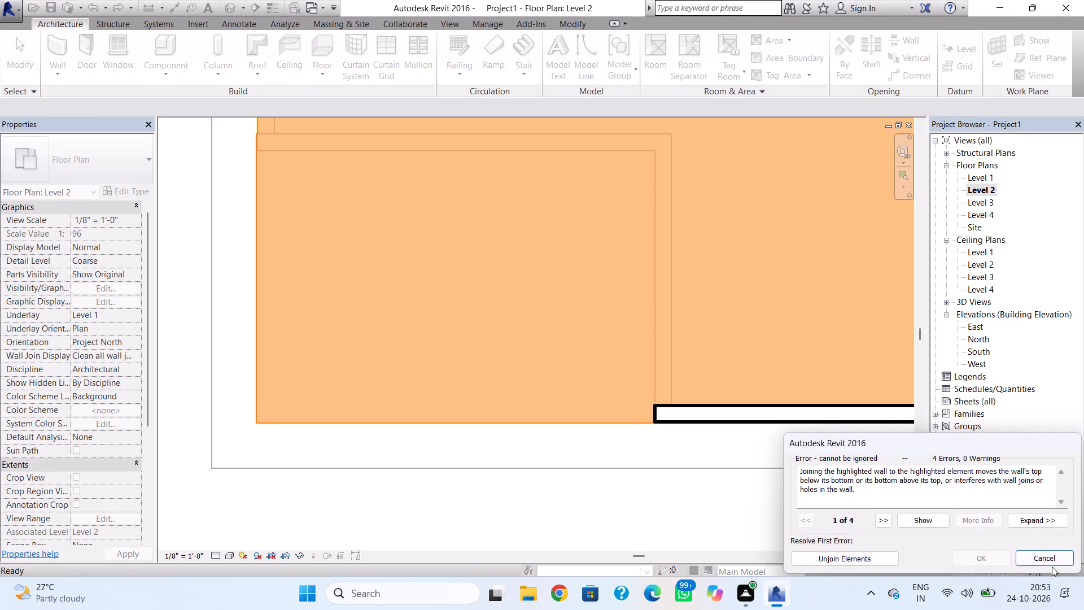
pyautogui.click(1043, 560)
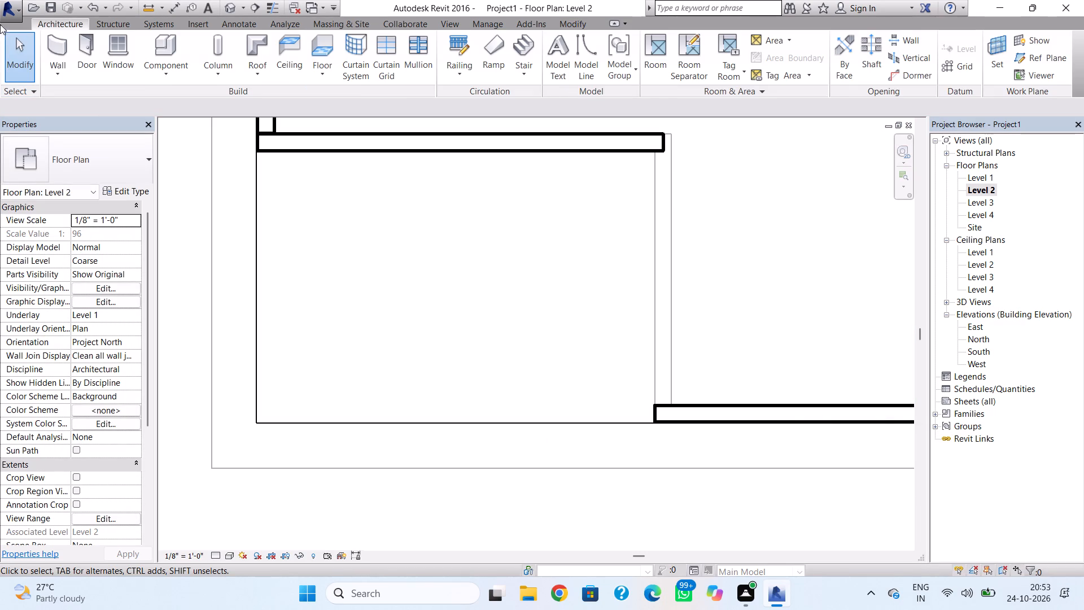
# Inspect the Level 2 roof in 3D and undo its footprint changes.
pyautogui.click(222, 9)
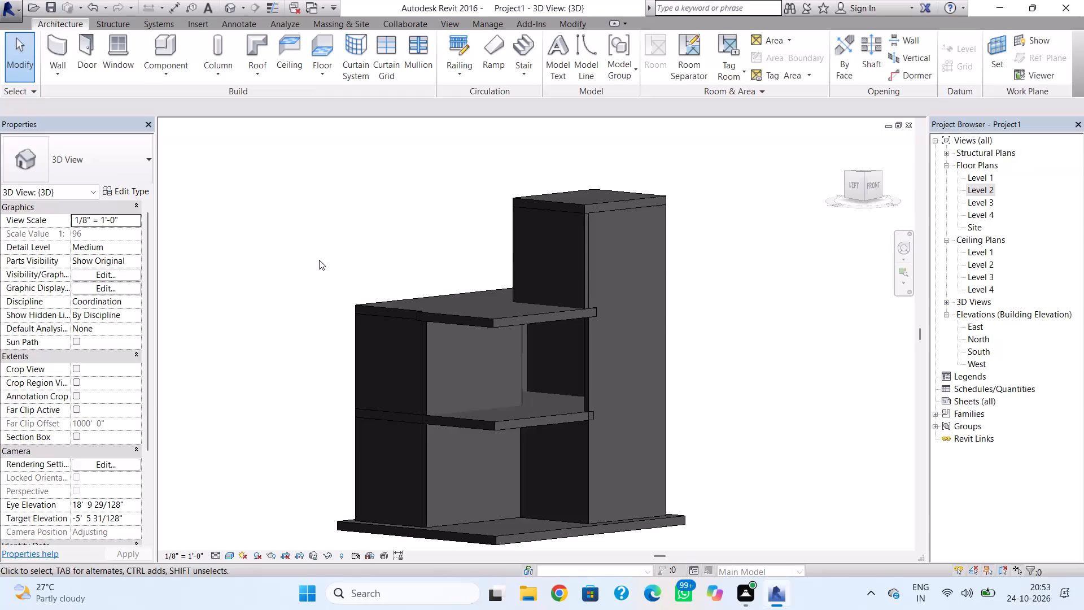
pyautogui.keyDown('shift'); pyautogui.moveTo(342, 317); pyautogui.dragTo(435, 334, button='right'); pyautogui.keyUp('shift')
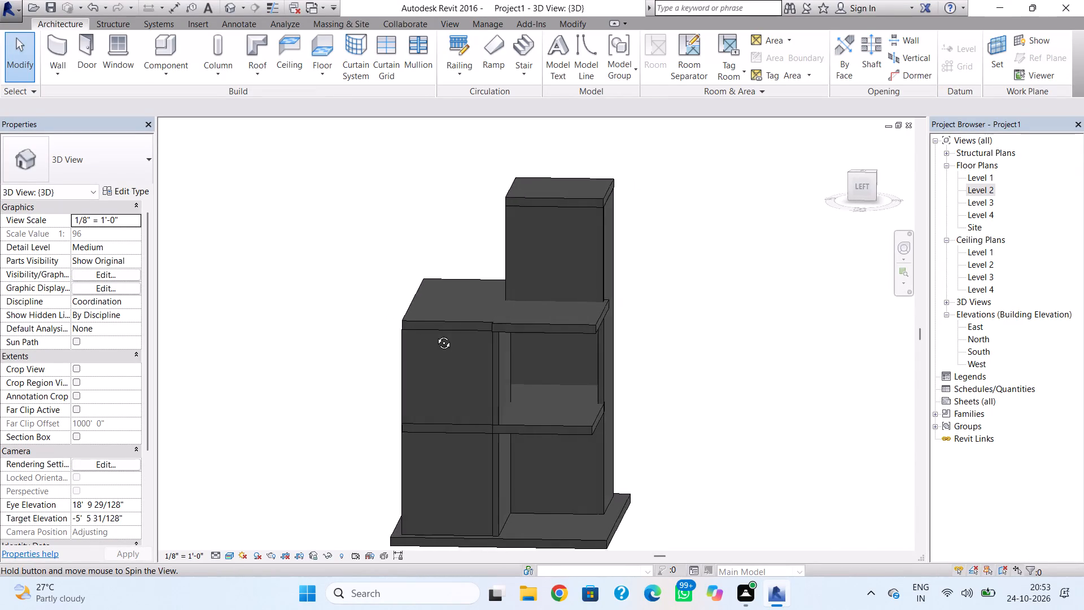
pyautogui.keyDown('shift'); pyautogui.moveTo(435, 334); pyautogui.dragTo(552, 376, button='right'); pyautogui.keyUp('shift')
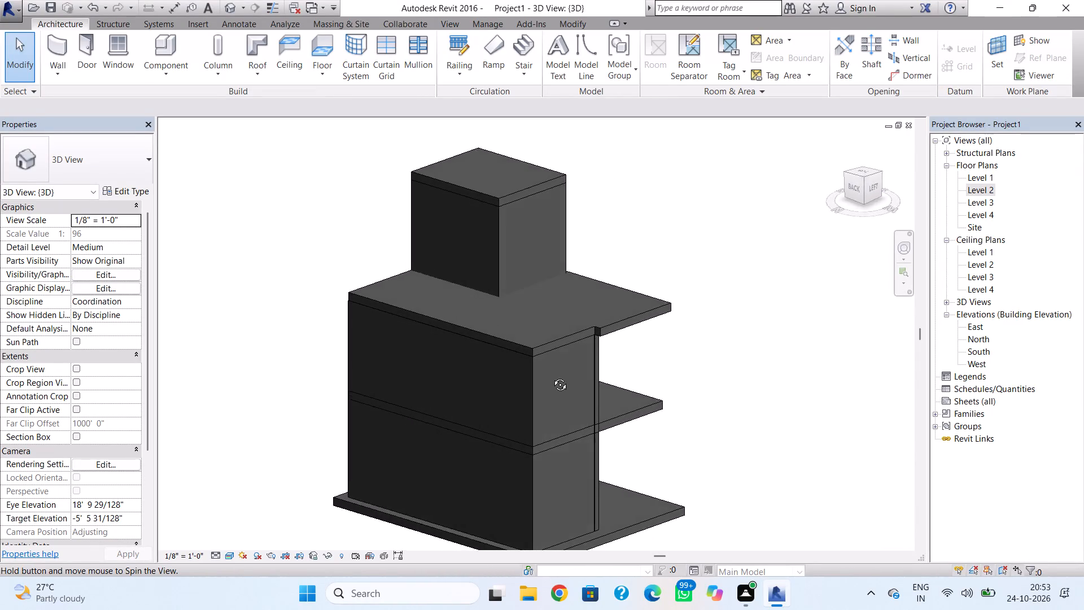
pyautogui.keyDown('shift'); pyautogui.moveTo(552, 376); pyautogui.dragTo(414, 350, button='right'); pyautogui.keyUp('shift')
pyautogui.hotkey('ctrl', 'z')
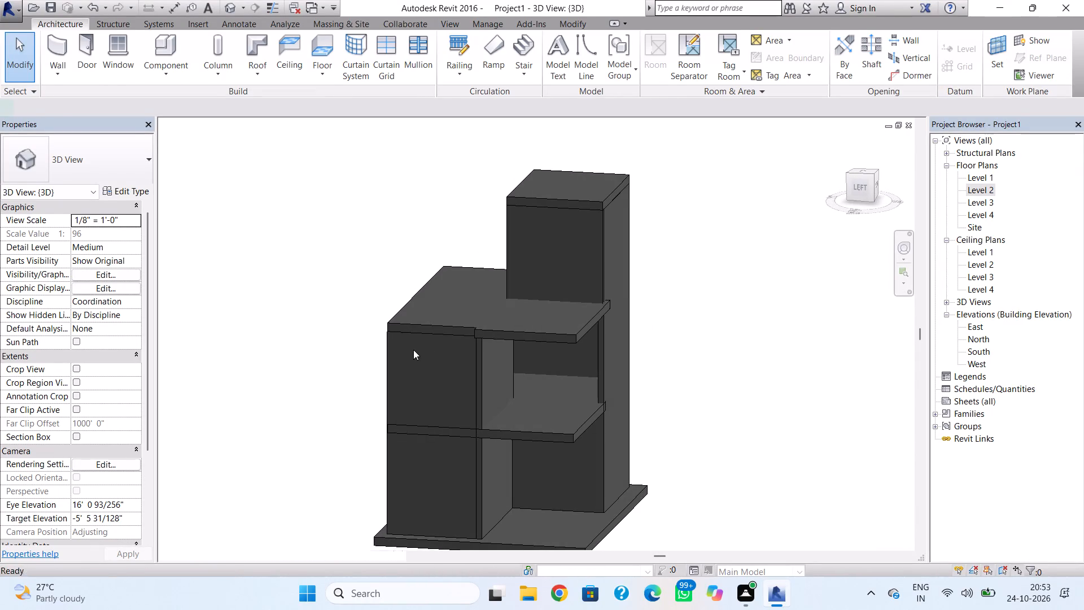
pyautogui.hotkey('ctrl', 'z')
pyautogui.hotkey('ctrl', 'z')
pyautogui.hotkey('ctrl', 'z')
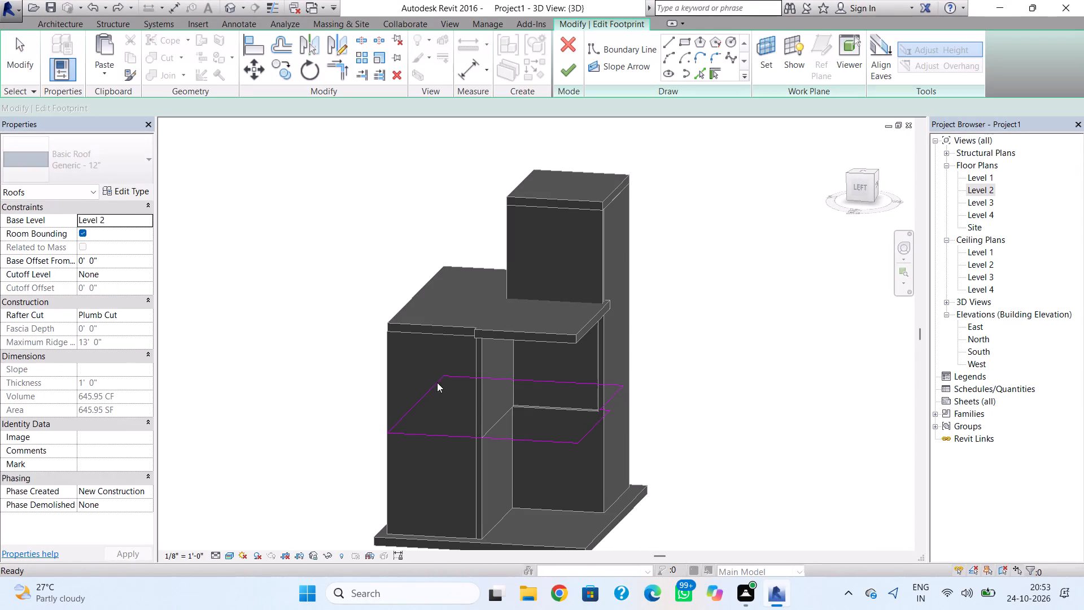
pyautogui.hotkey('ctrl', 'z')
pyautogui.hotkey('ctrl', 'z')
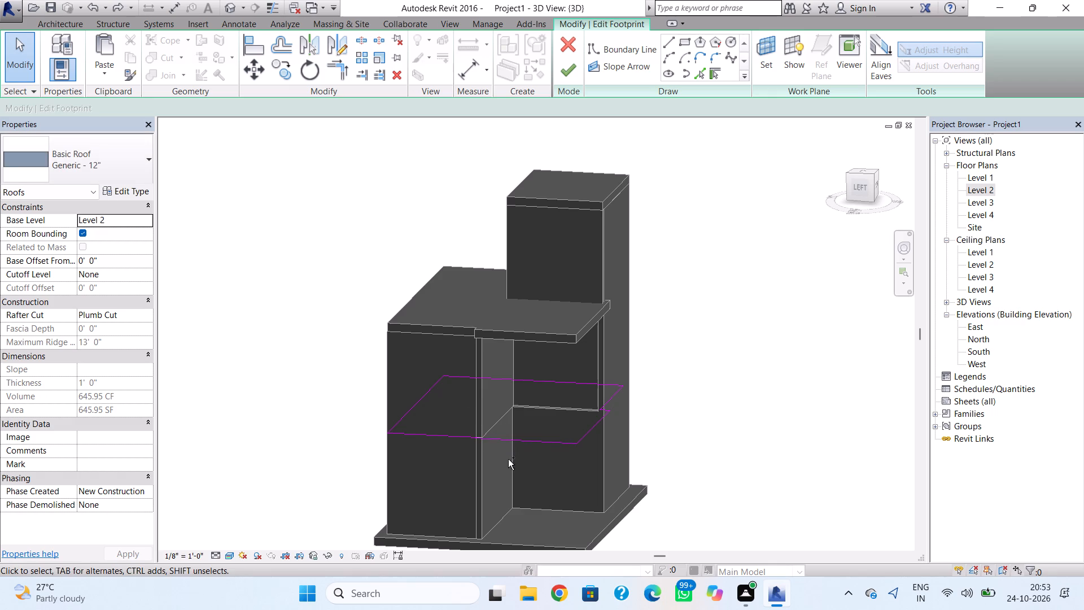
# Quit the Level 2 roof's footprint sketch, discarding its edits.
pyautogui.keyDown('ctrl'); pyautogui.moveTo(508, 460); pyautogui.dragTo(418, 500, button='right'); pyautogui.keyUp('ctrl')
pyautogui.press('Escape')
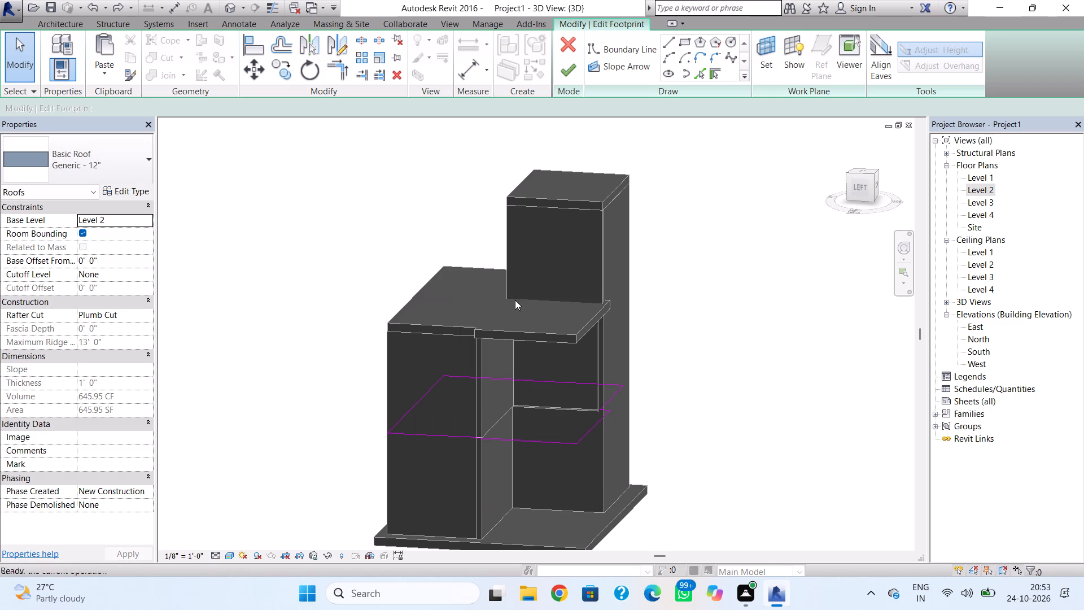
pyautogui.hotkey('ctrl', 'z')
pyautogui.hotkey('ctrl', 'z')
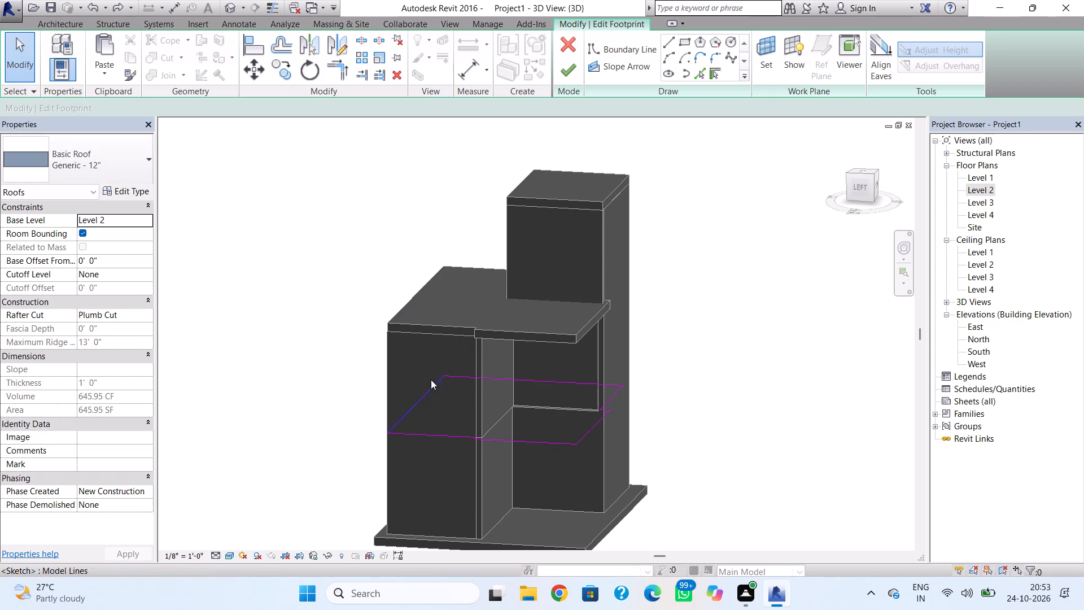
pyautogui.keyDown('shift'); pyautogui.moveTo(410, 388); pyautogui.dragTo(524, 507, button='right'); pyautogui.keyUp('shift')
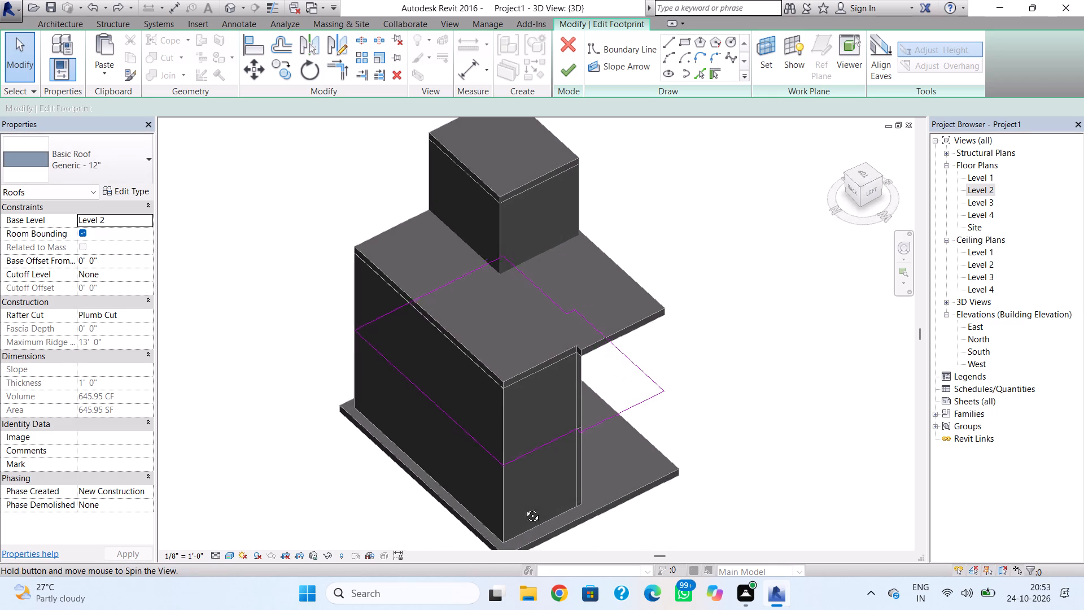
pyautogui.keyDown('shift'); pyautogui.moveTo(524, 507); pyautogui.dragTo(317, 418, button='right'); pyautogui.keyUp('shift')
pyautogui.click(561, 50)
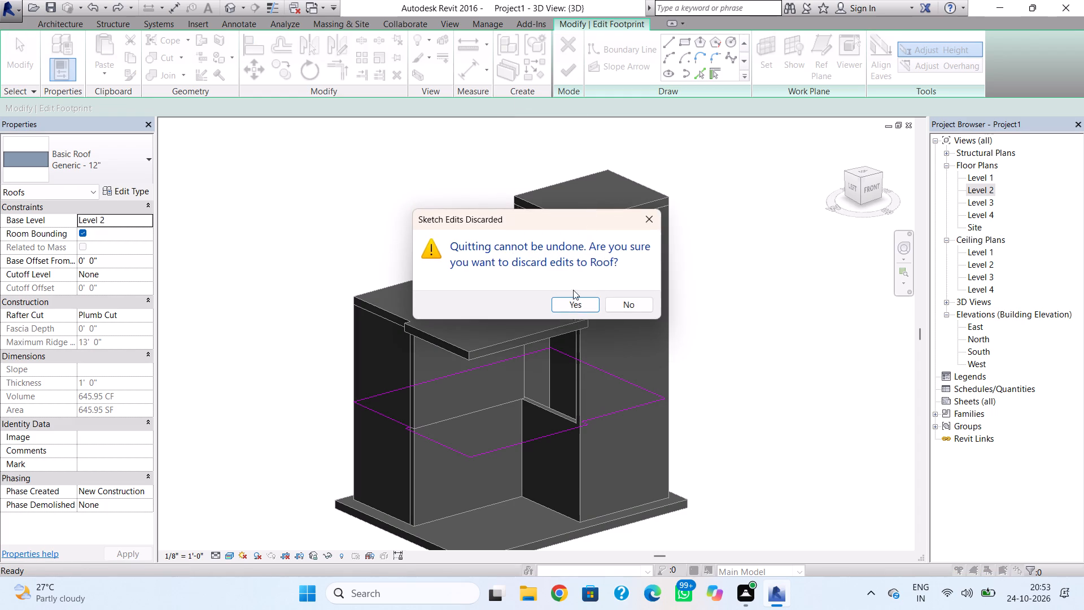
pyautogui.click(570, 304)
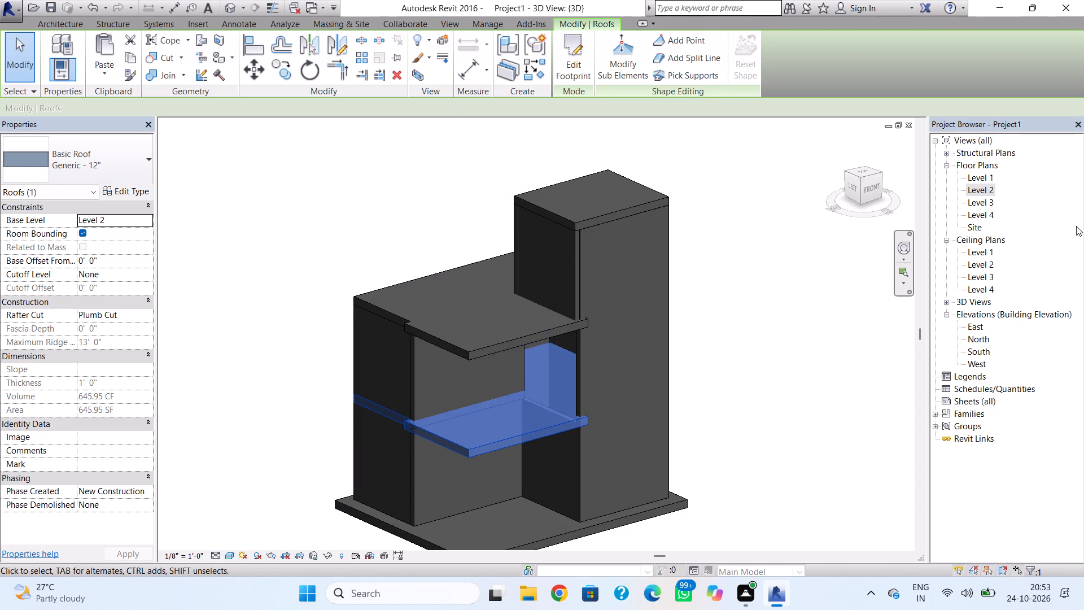
# On the Level 3 plan, edit the roof's footprint and draw a boundary line about 12' 0" long down the west wall's outer face.
pyautogui.doubleClick(993, 201)
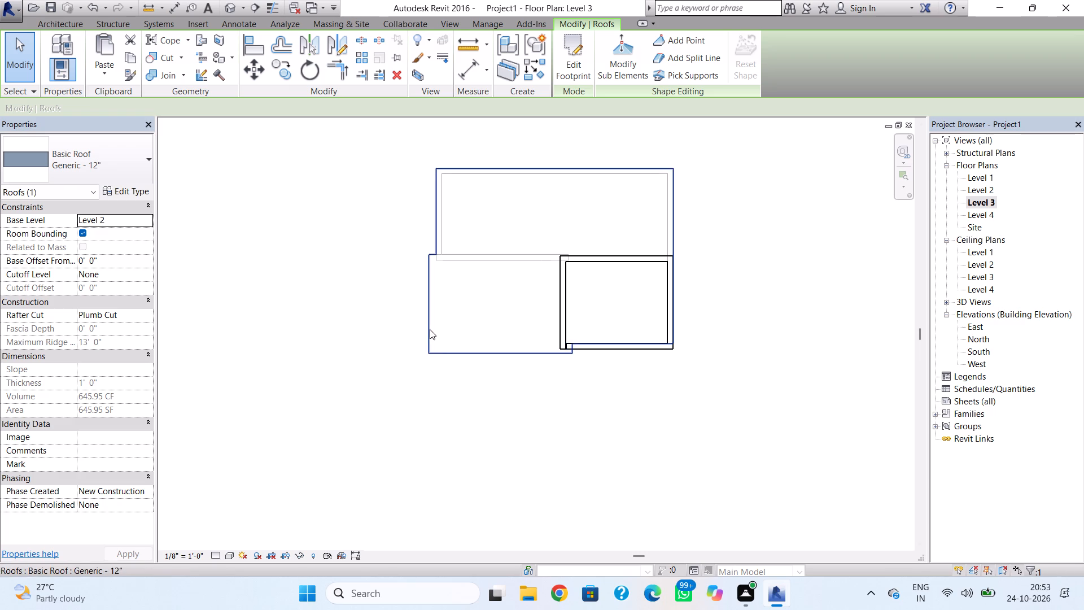
pyautogui.click(430, 329)
pyautogui.scroll(3, 452, 315)
pyautogui.doubleClick(421, 303)
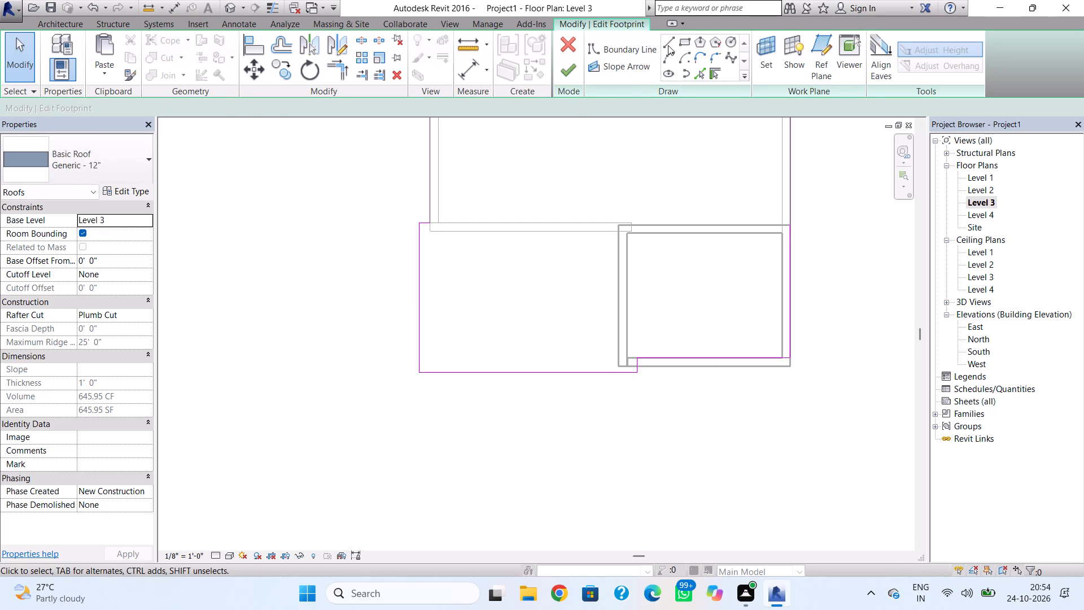
pyautogui.click(668, 45)
pyautogui.click(433, 223)
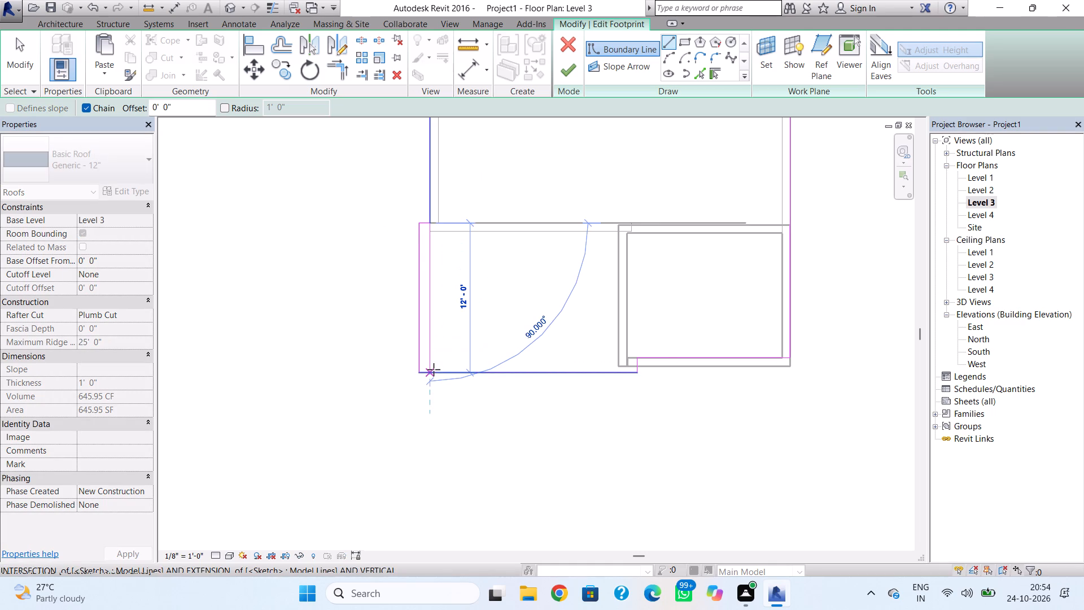
pyautogui.scroll(2, 434, 369)
pyautogui.click(434, 369)
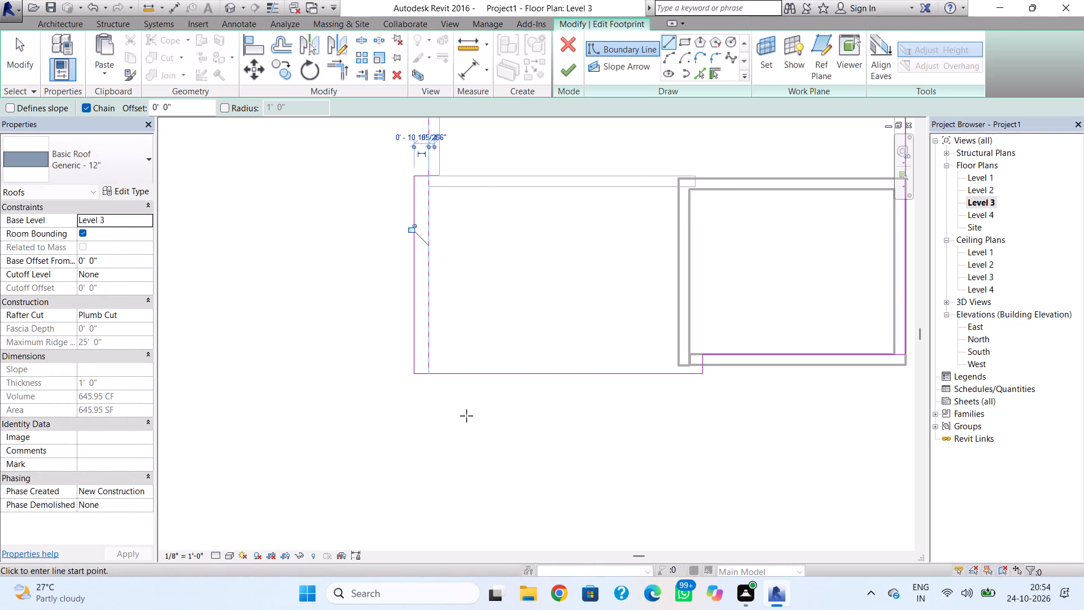
pyautogui.press('Escape')
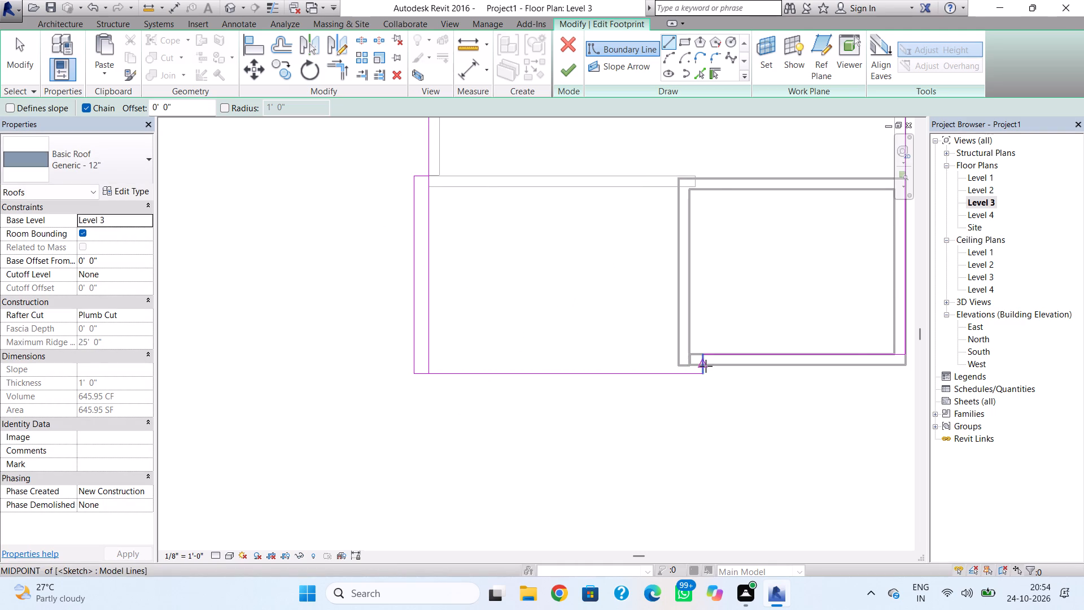
# Draw a front boundary line about 16' 7" long from the short return line's midpoint to the new west line.
pyautogui.click(706, 366)
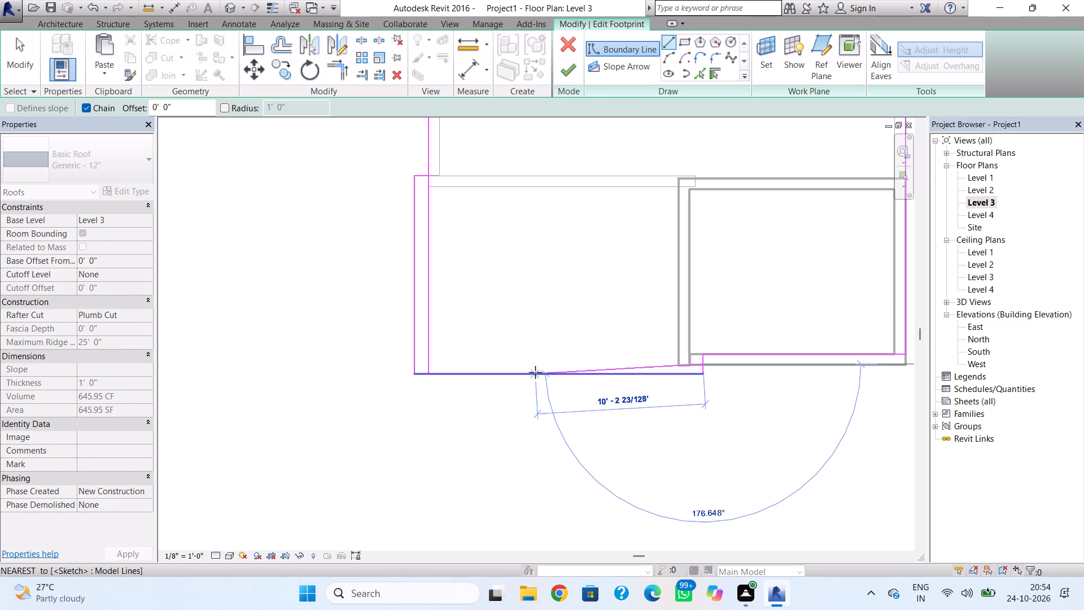
pyautogui.click(427, 360)
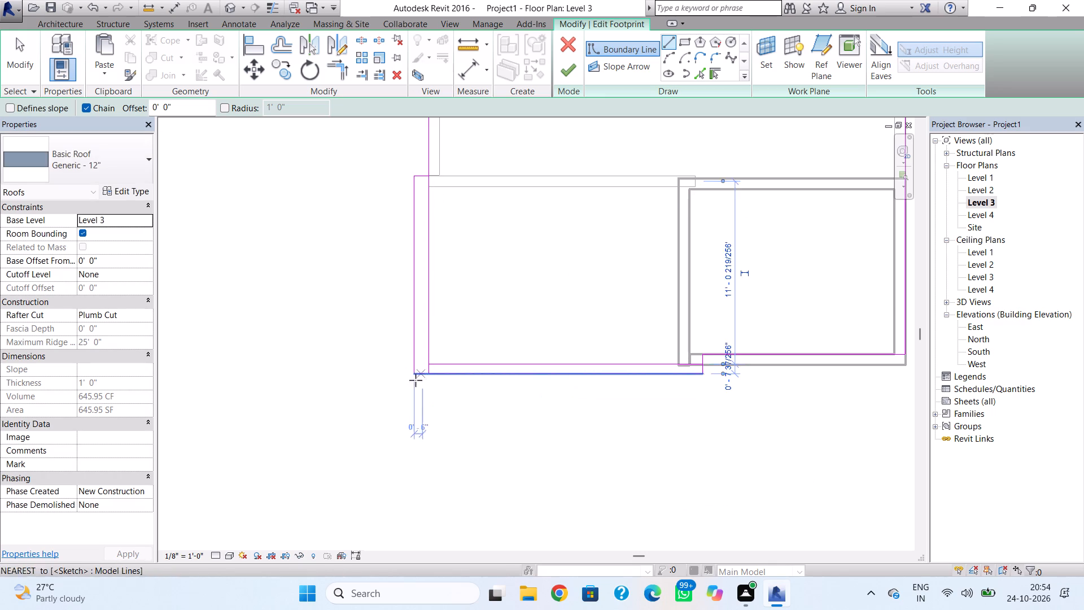
pyautogui.press('Escape')
pyautogui.press('Escape')
# Delete the old projecting west, front and short north return lines, and pull the new west line's end back to the new front corner.
pyautogui.click(417, 363)
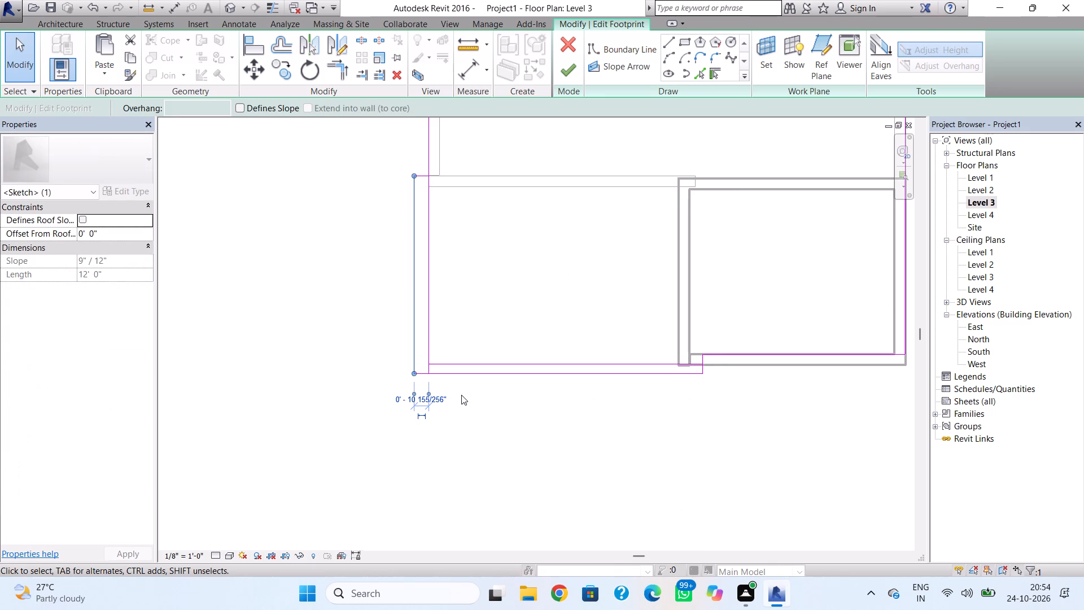
pyautogui.press('Delete')
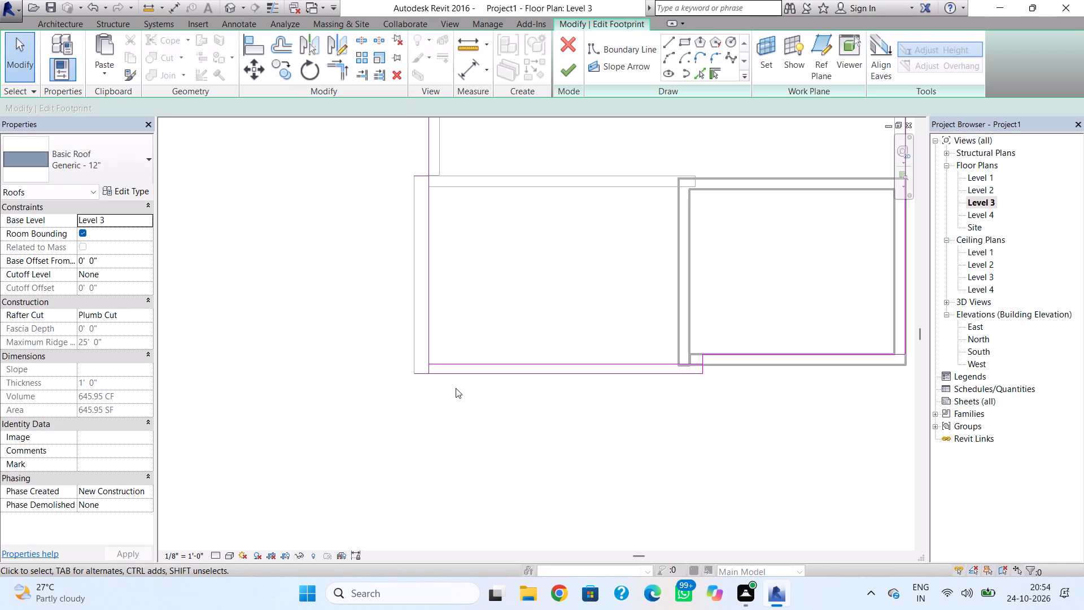
pyautogui.click(452, 376)
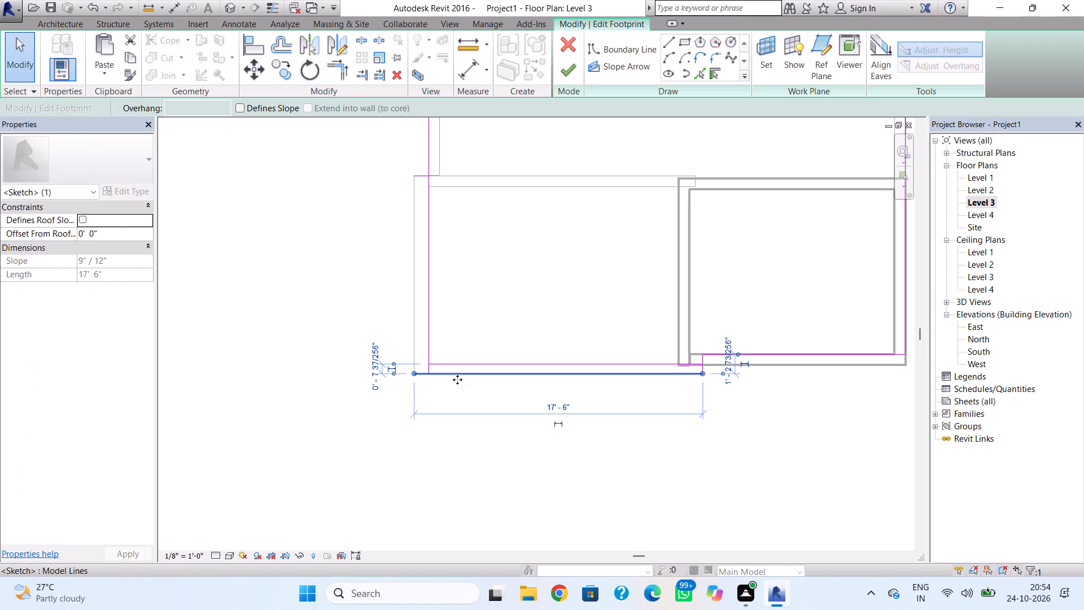
pyautogui.press('Delete')
pyautogui.click(429, 370)
pyautogui.moveTo(427, 372); pyautogui.dragTo(428, 365)
pyautogui.click(426, 409)
pyautogui.click(422, 178)
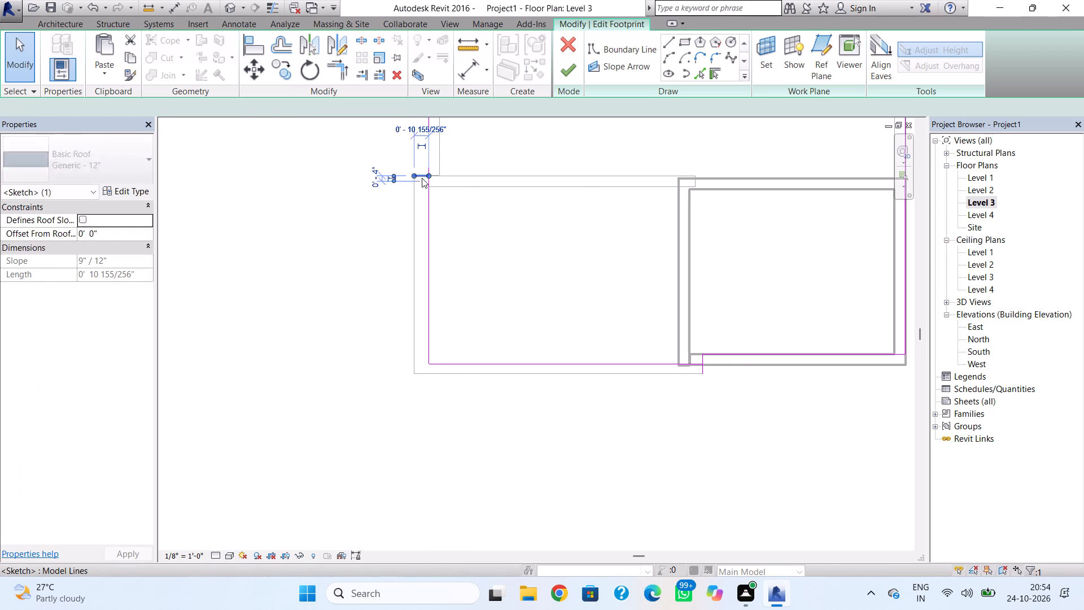
pyautogui.press('Delete')
# Nudge the roof's new front boundary line onto the front wall's outer face, finish the footprint and check the roof in 3D.
pyautogui.click(703, 368)
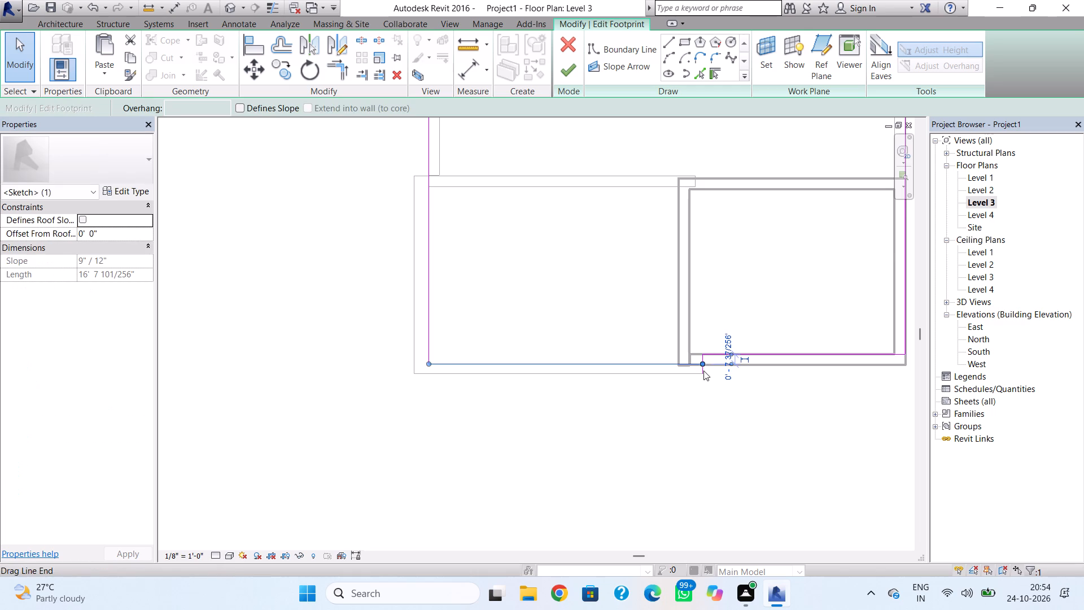
pyautogui.click(703, 371)
pyautogui.click(720, 394)
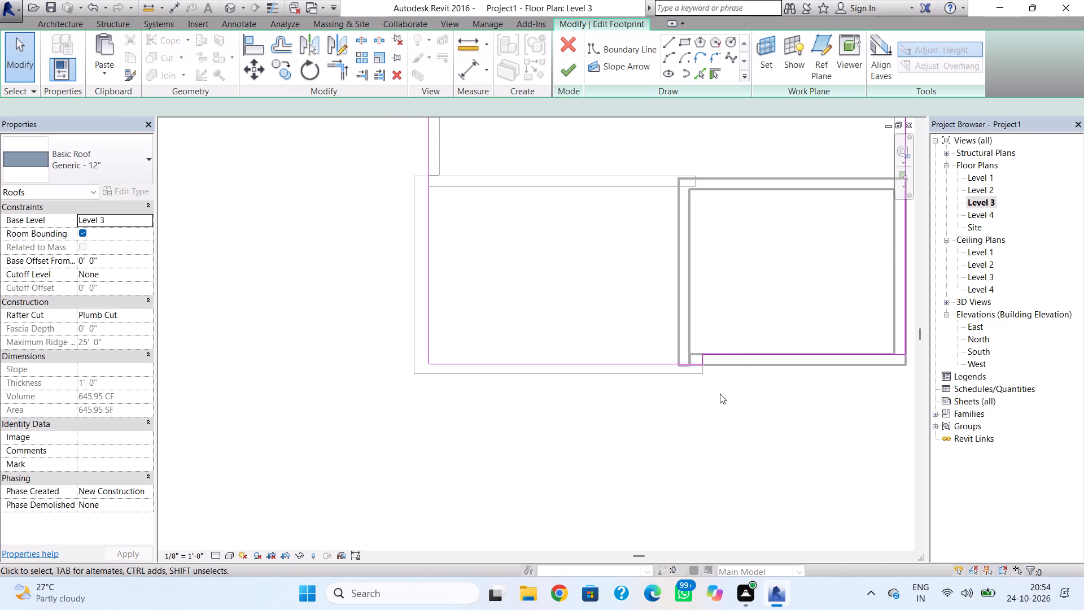
pyautogui.scroll(8, 696, 368)
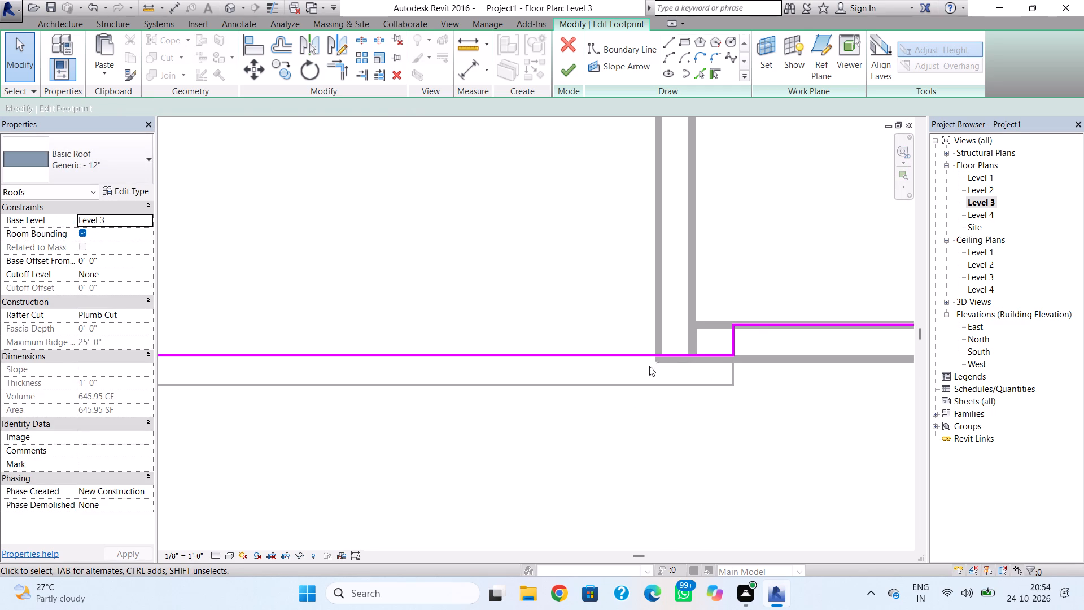
pyautogui.click(651, 349)
pyautogui.scroll(-3, 649, 355)
pyautogui.moveTo(655, 369); pyautogui.dragTo(790, 350, button='middle')
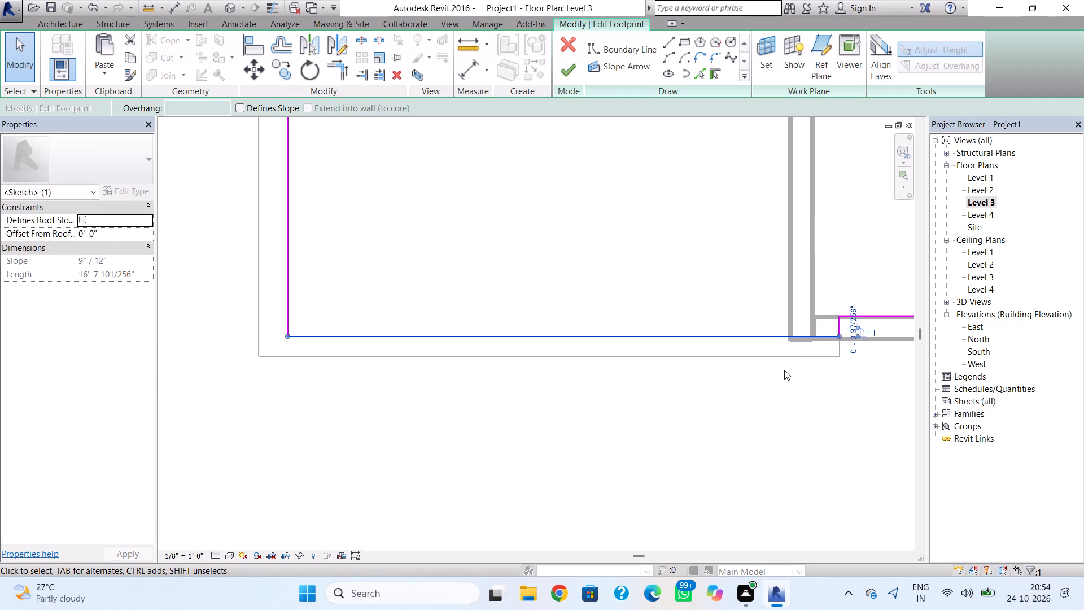
pyautogui.press('Down')
pyautogui.press('Down')
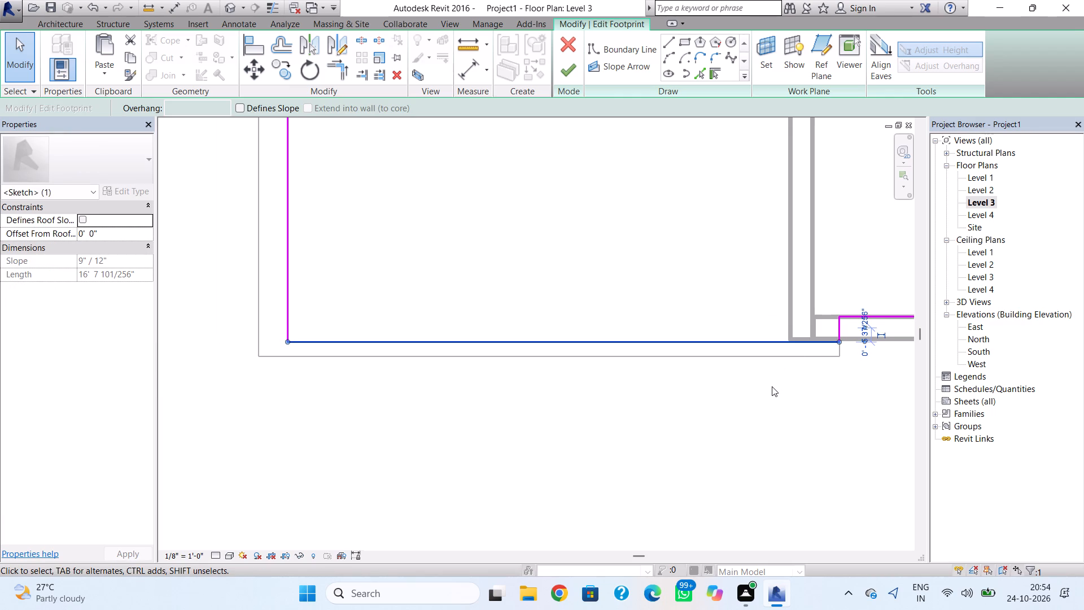
pyautogui.press('Up')
pyautogui.click(767, 392)
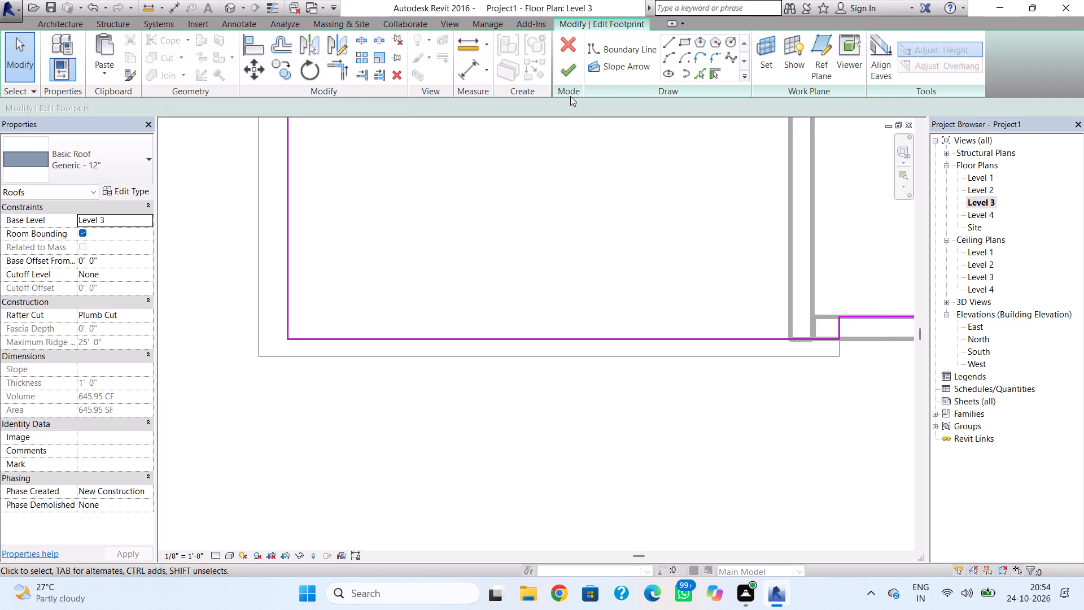
pyautogui.click(557, 80)
pyautogui.click(581, 300)
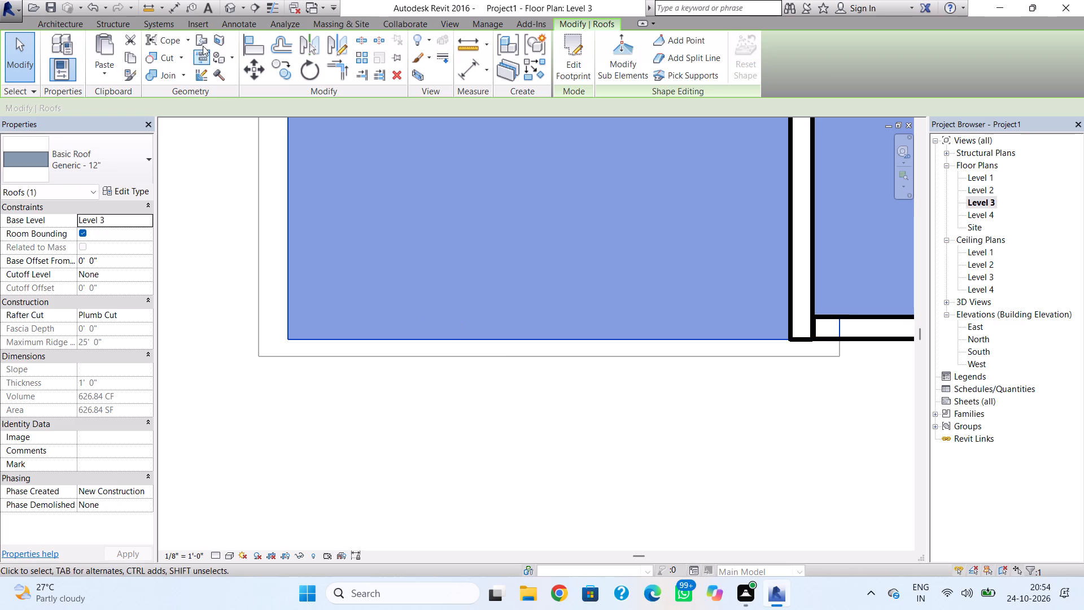
pyautogui.click(228, 14)
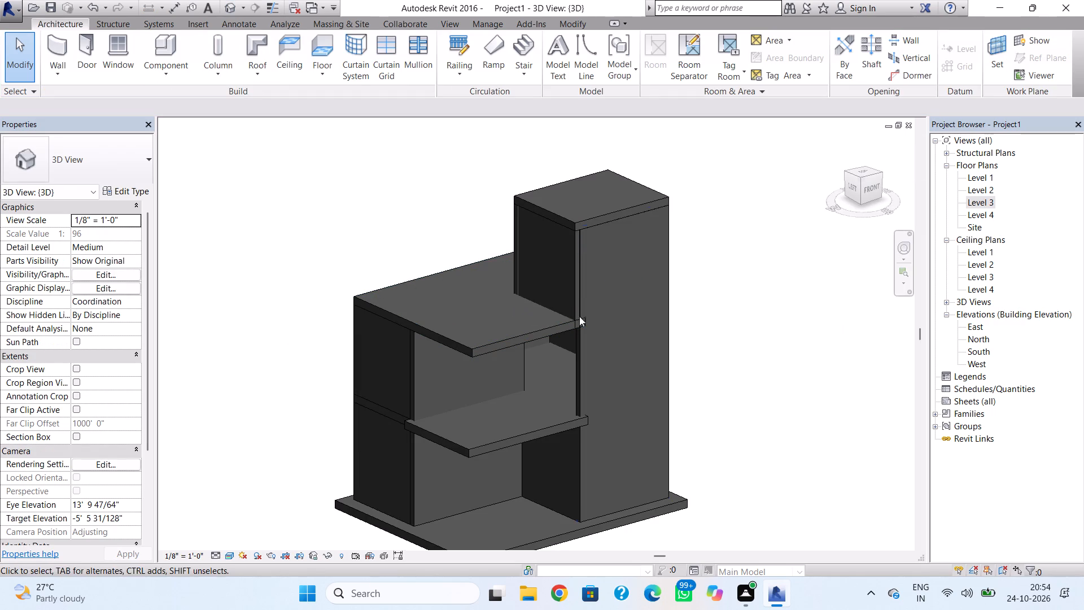
pyautogui.click(584, 323)
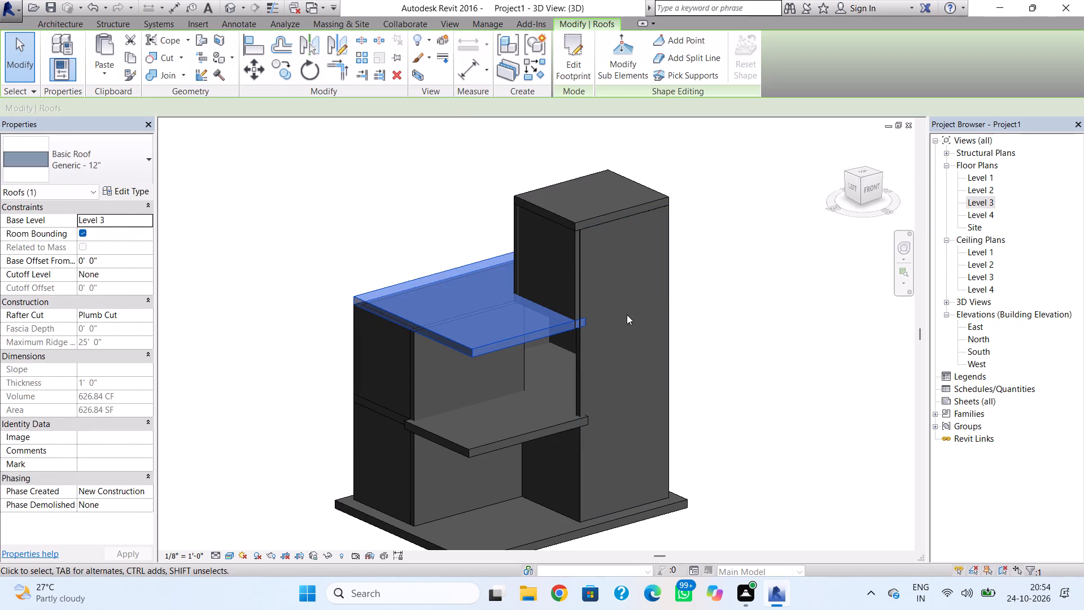
# Edit the Level 3 roof's footprint again and nudge its short front return line west to the inner face of the tower's west wall.
pyautogui.doubleClick(515, 331)
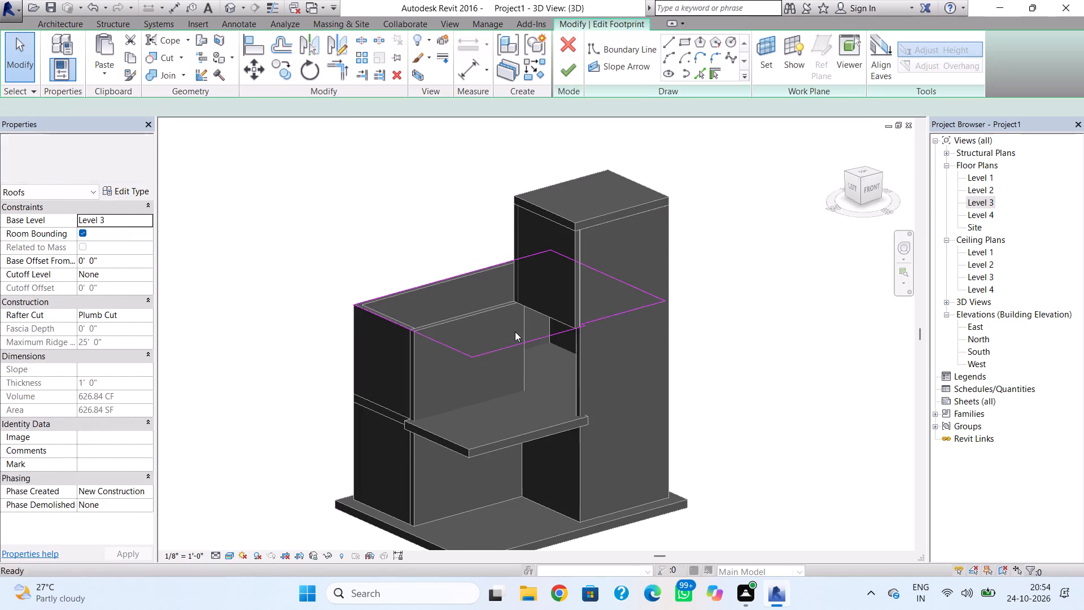
pyautogui.doubleClick(988, 202)
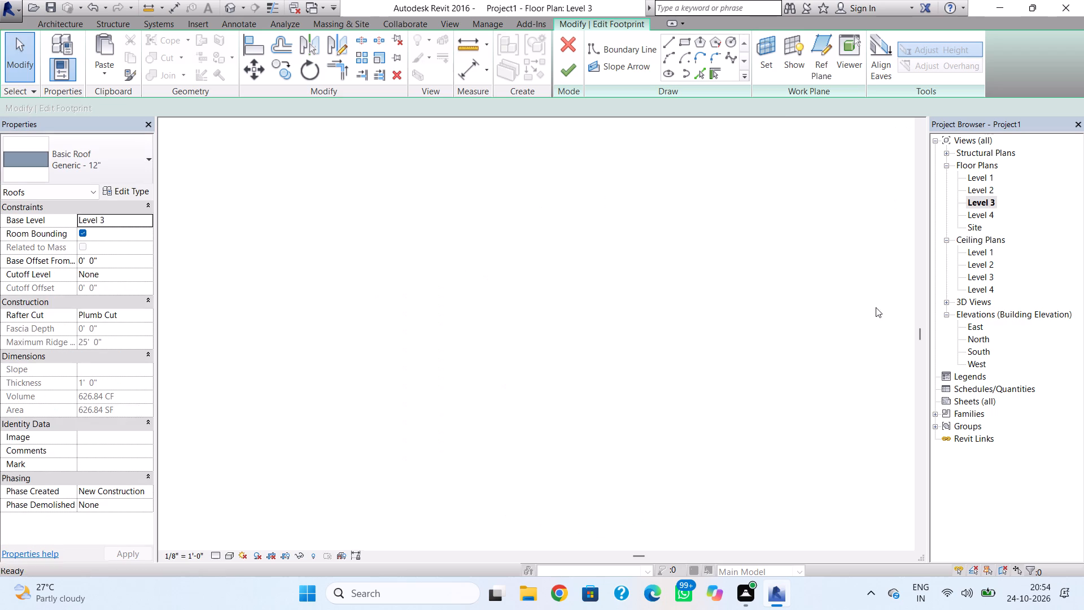
pyautogui.scroll(-2, 630, 423)
pyautogui.moveTo(632, 421); pyautogui.dragTo(519, 422, button='middle')
pyautogui.click(679, 358)
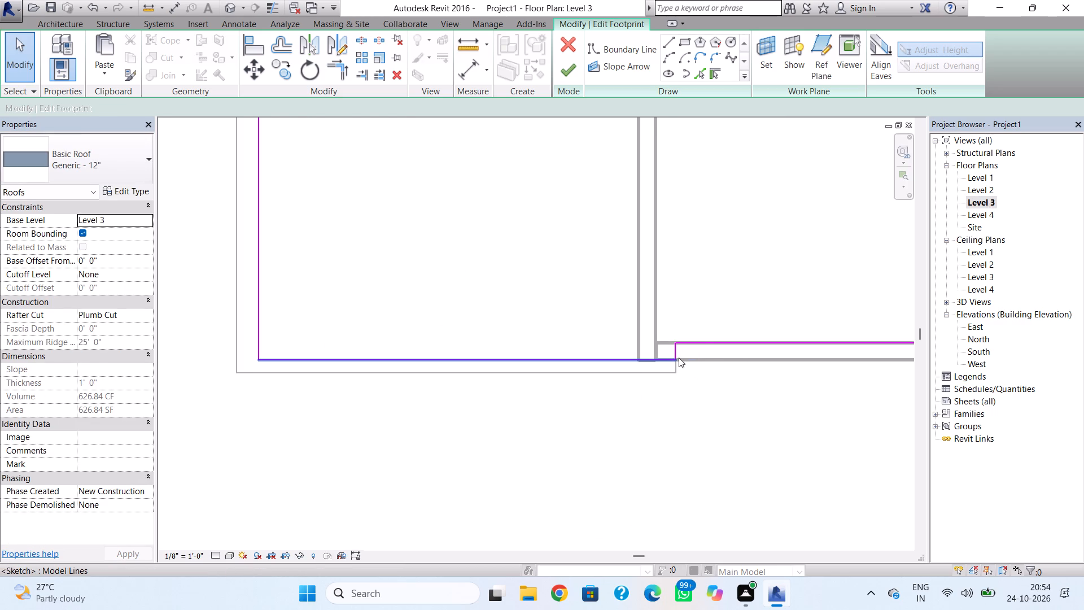
pyautogui.click(675, 352)
pyautogui.click(676, 350)
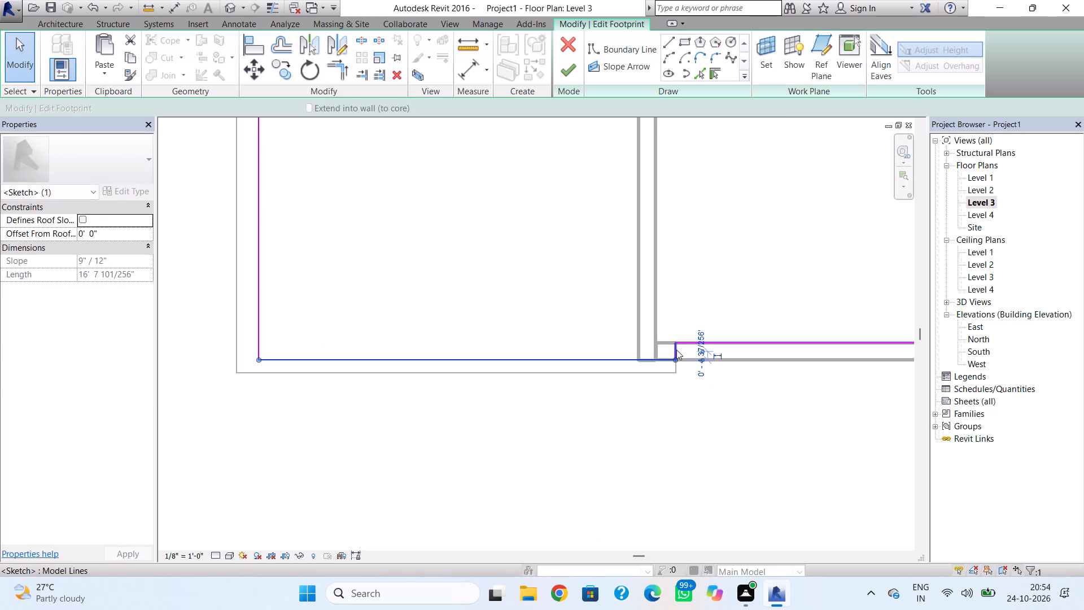
pyautogui.press('Left')
pyautogui.press('Left')
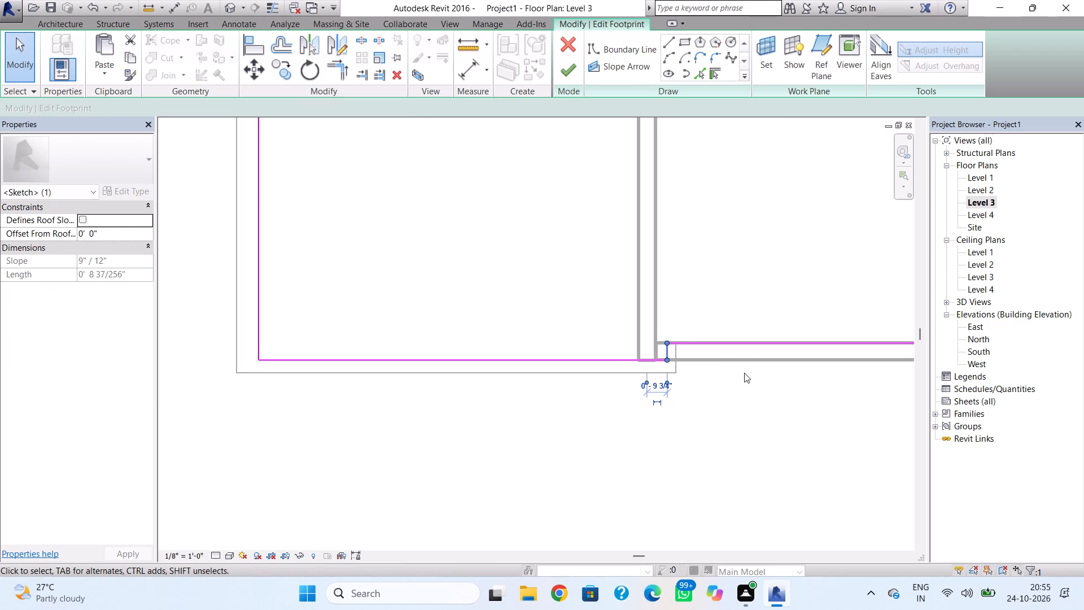
pyautogui.press('Left')
pyautogui.press('Left')
pyautogui.press('Left')
pyautogui.scroll(3, 648, 364)
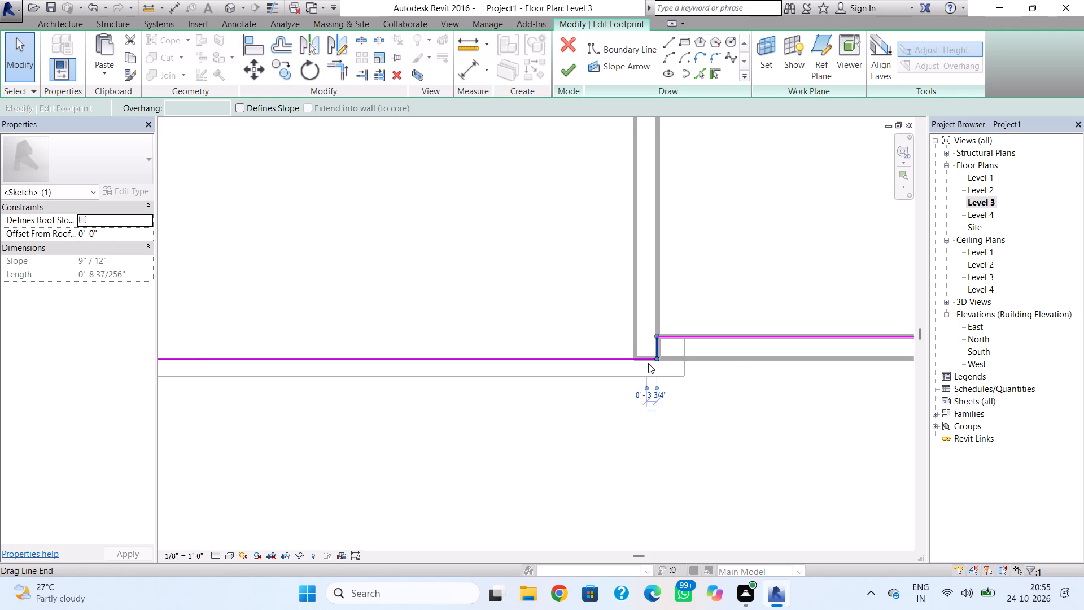
pyautogui.press('Right')
pyautogui.click(638, 441)
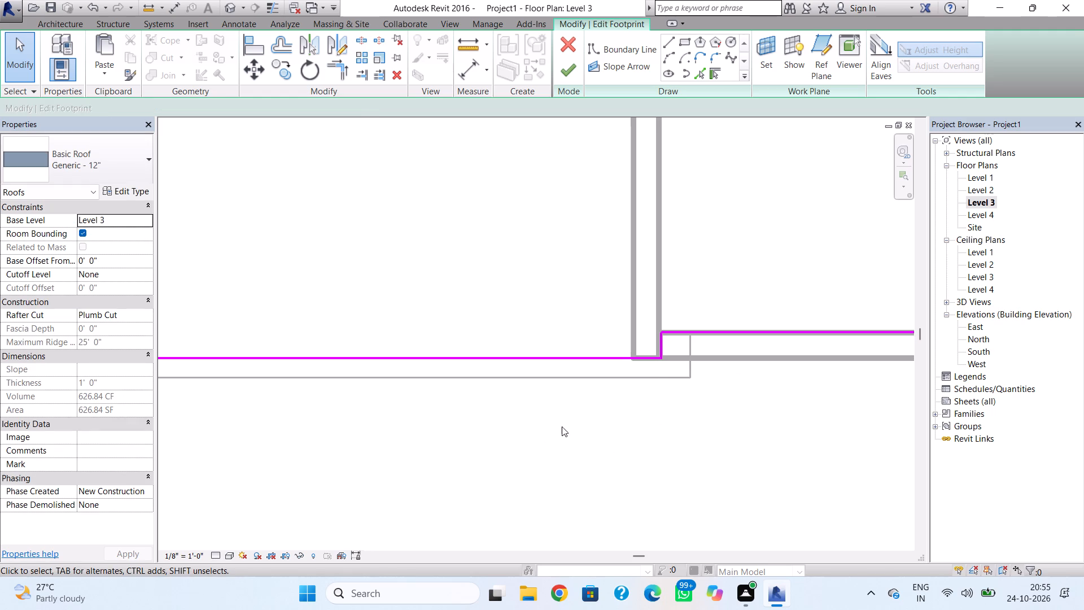
# Fine-nudge the short return line west on the tower wall's face, finish the footprint and view the result in 3D.
pyautogui.scroll(2, 666, 345)
pyautogui.click(664, 345)
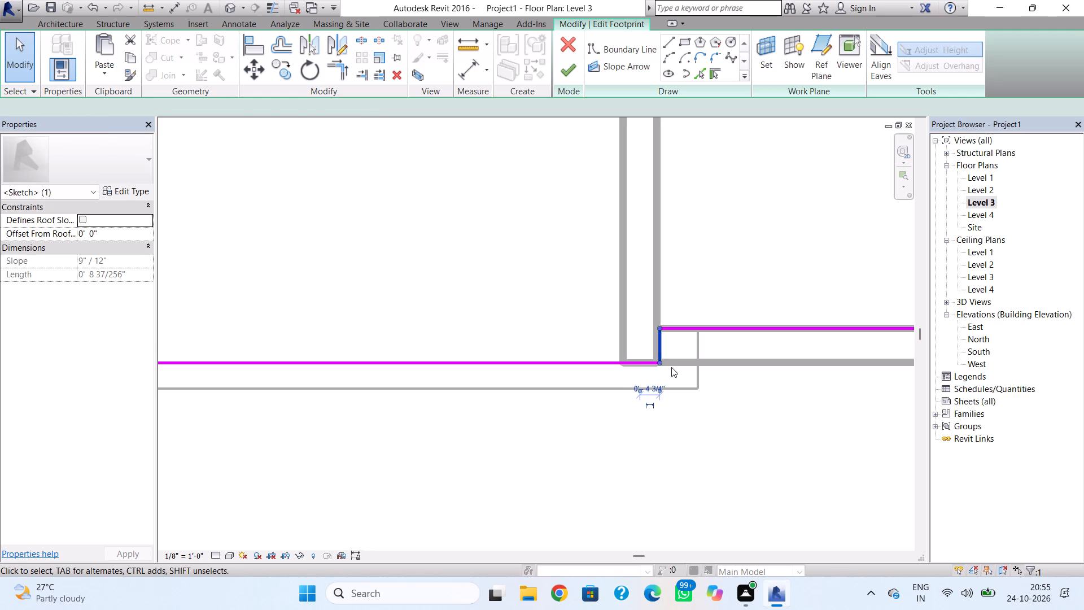
pyautogui.press('Left')
pyautogui.click(657, 426)
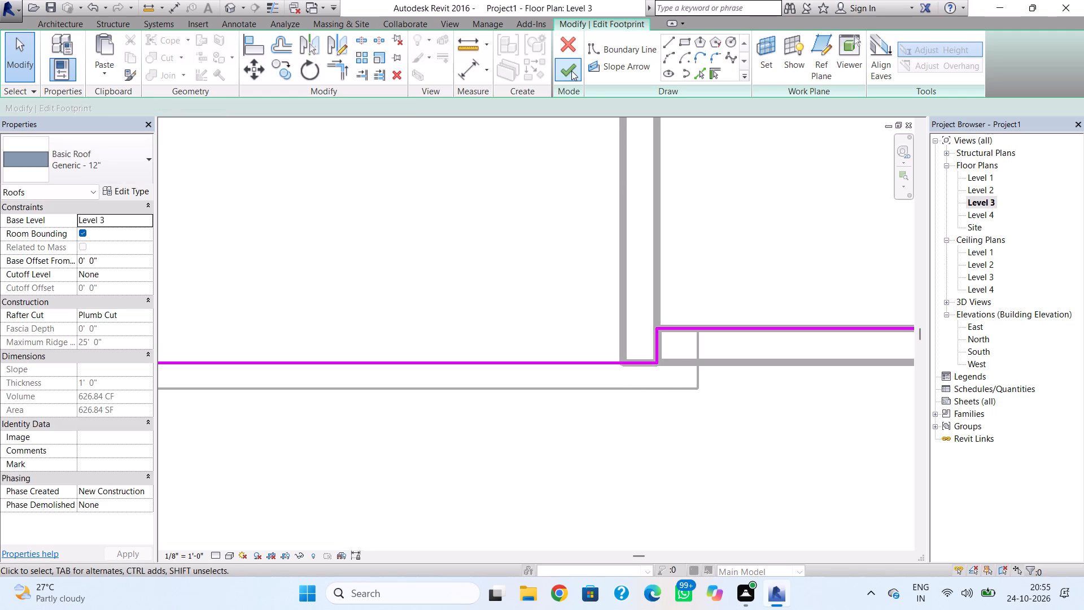
pyautogui.click(571, 71)
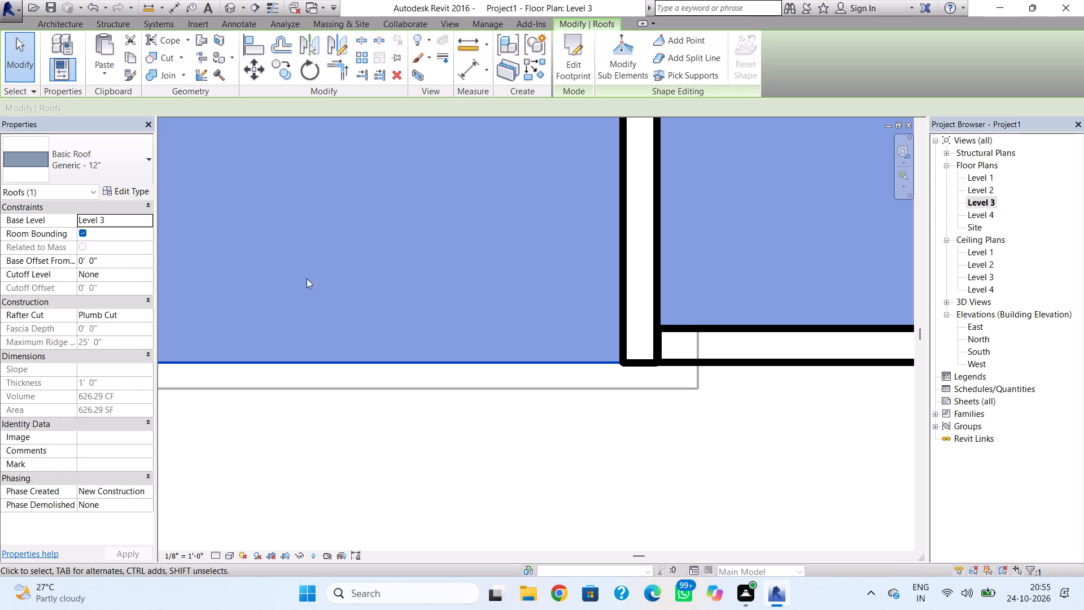
pyautogui.click(224, 9)
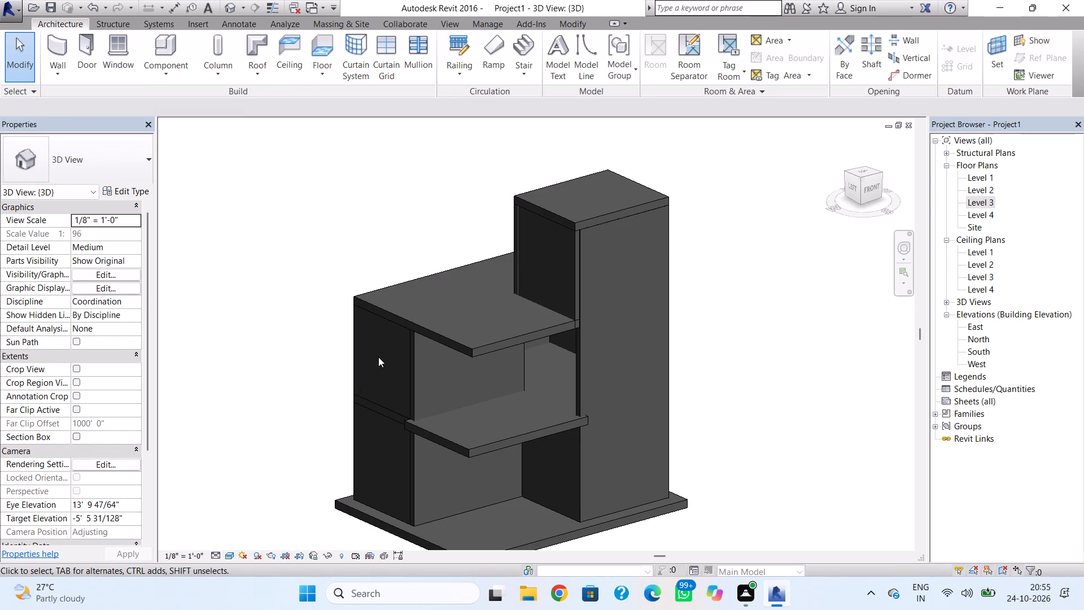
# On the Level 3 plan, draw Generic - 5" walls along the roof's west and front edges to the tower, located by Finish Face: Exterior.
pyautogui.click(977, 203)
pyautogui.click(977, 203)
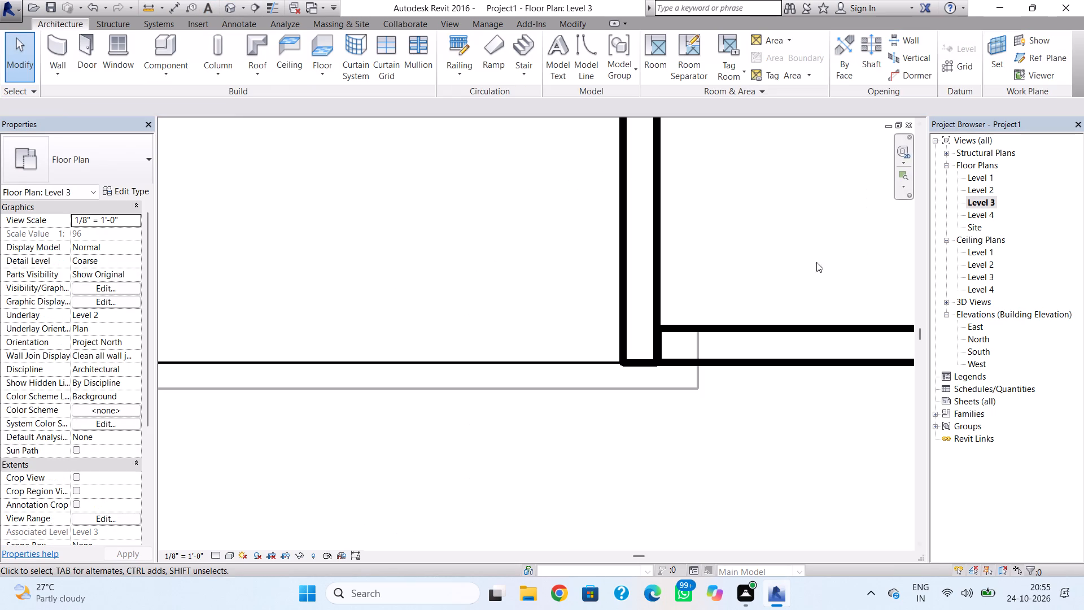
pyautogui.scroll(-7, 556, 342)
pyautogui.moveTo(531, 358); pyautogui.dragTo(564, 447, button='middle')
pyautogui.scroll(1, 558, 440)
pyautogui.scroll(-3, 550, 418)
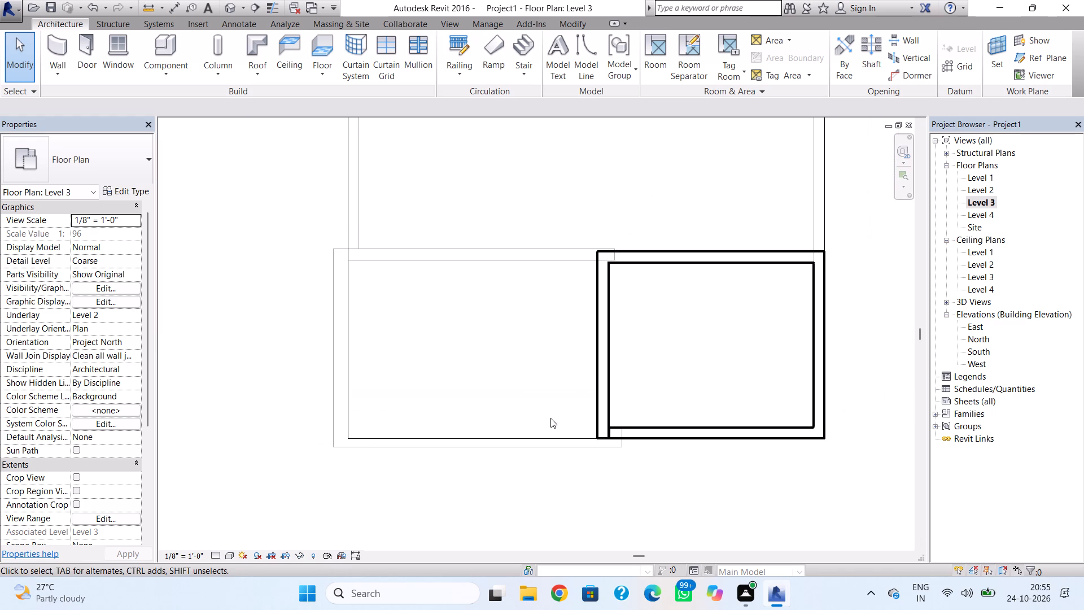
pyautogui.moveTo(539, 402); pyautogui.dragTo(515, 448, button='middle')
pyautogui.scroll(-1, 539, 402)
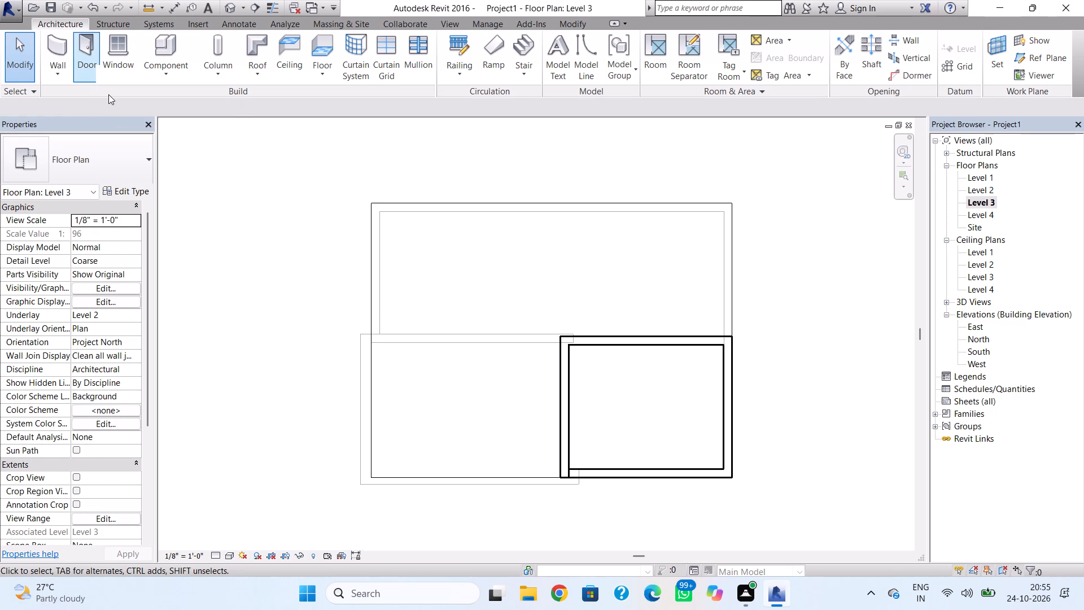
pyautogui.click(61, 51)
pyautogui.click(103, 163)
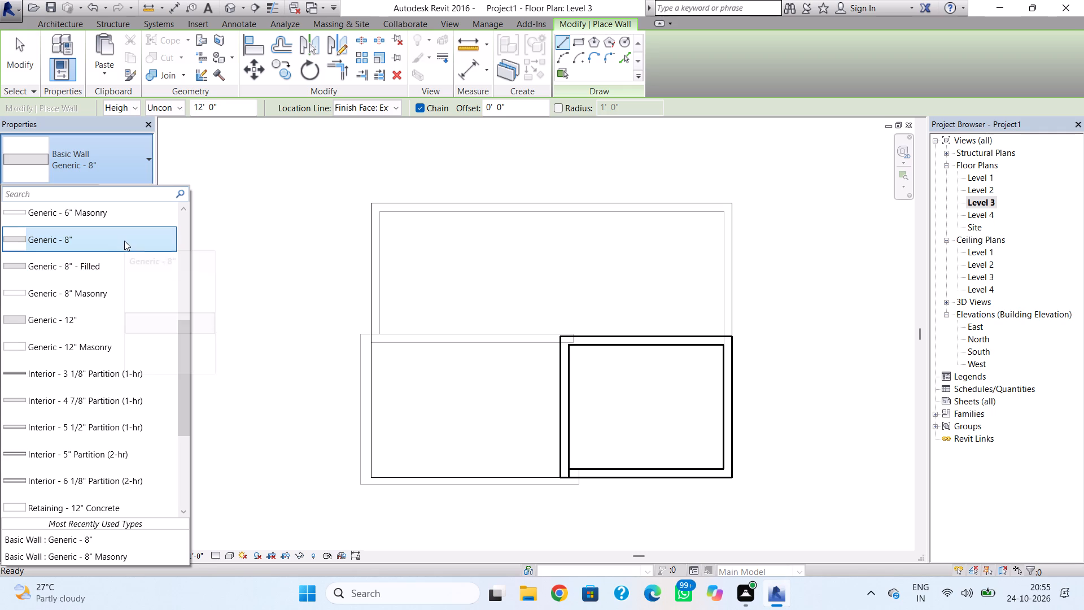
pyautogui.scroll(2, 124, 245)
pyautogui.click(130, 234)
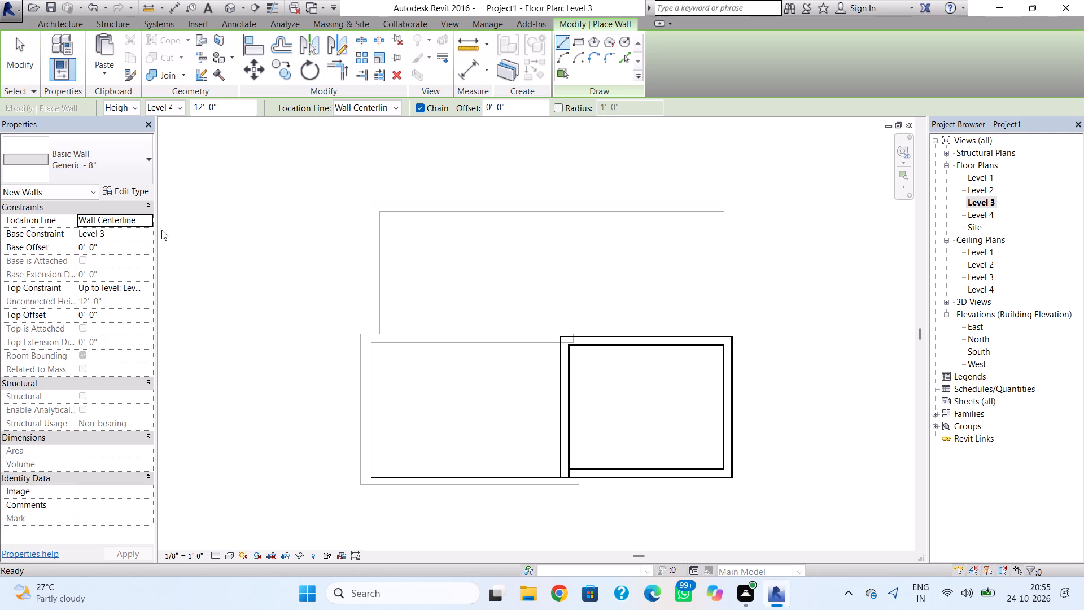
pyautogui.click(371, 205)
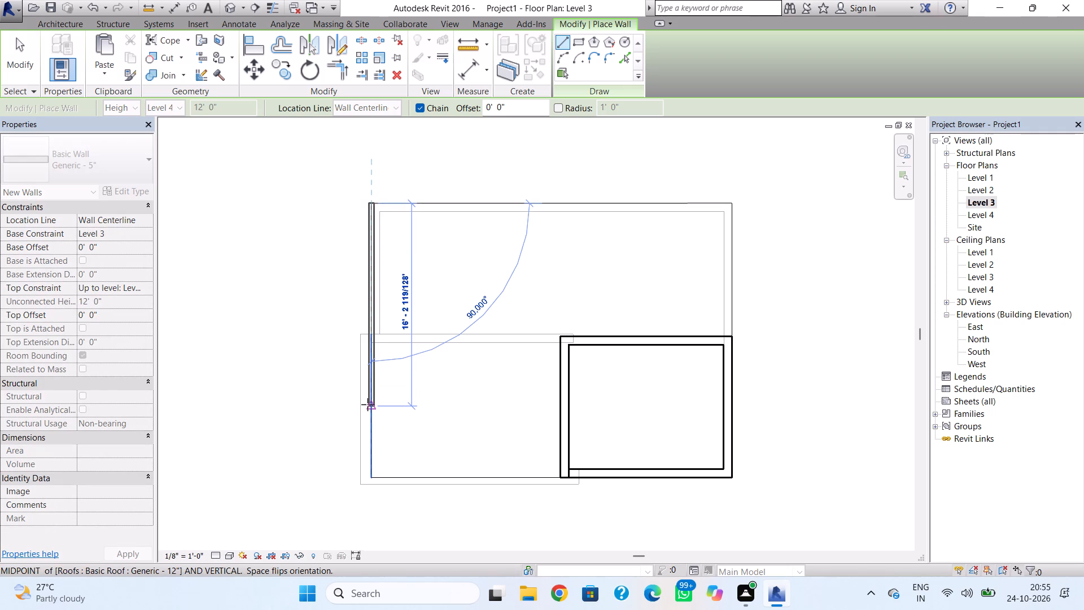
pyautogui.press('Escape')
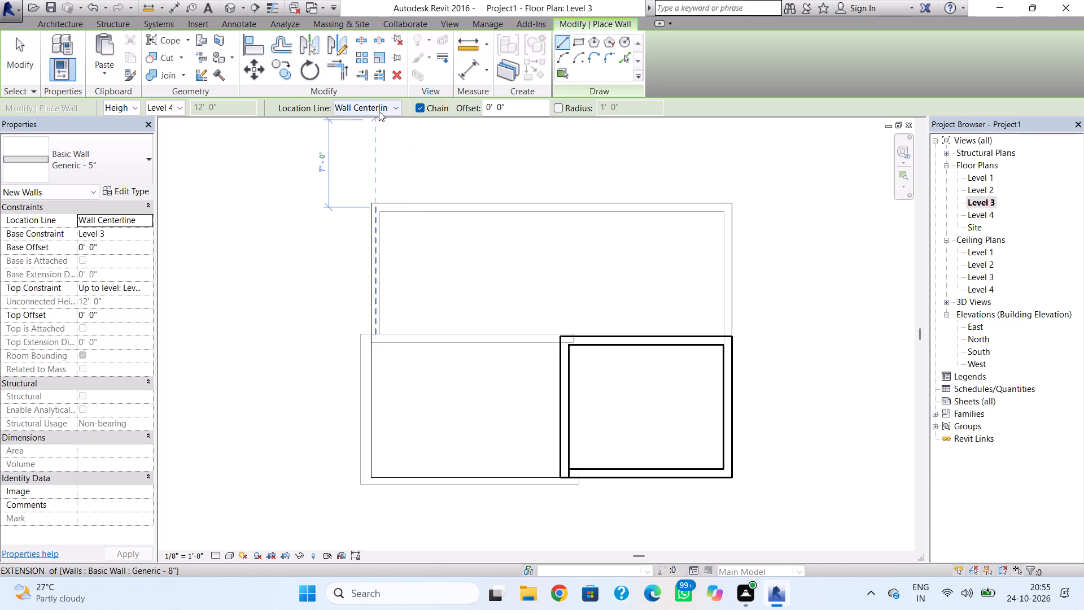
pyautogui.click(379, 111)
pyautogui.click(382, 145)
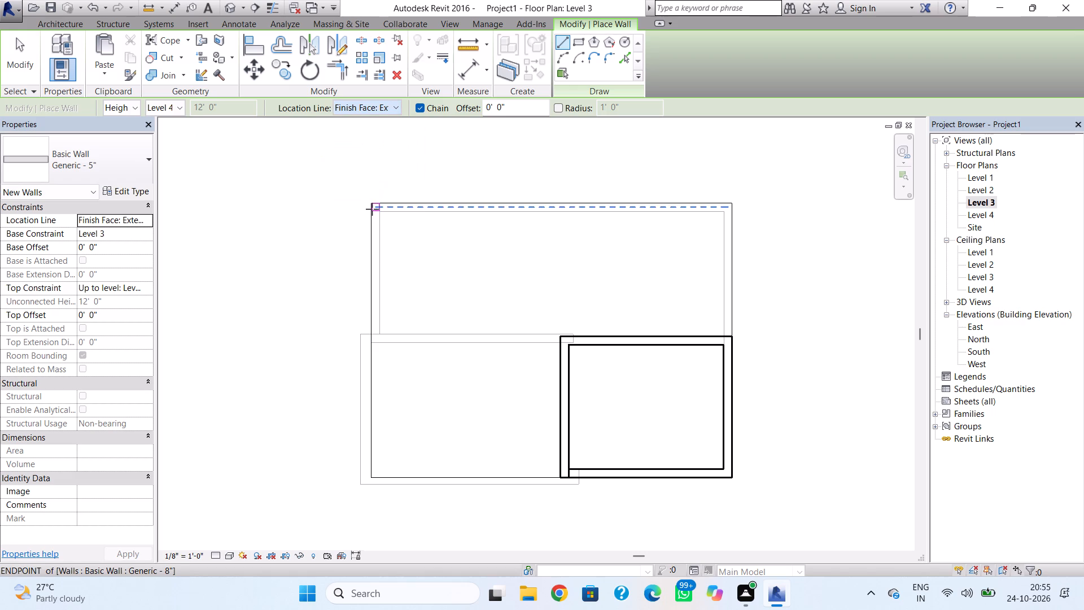
pyautogui.click(373, 205)
pyautogui.press('space')
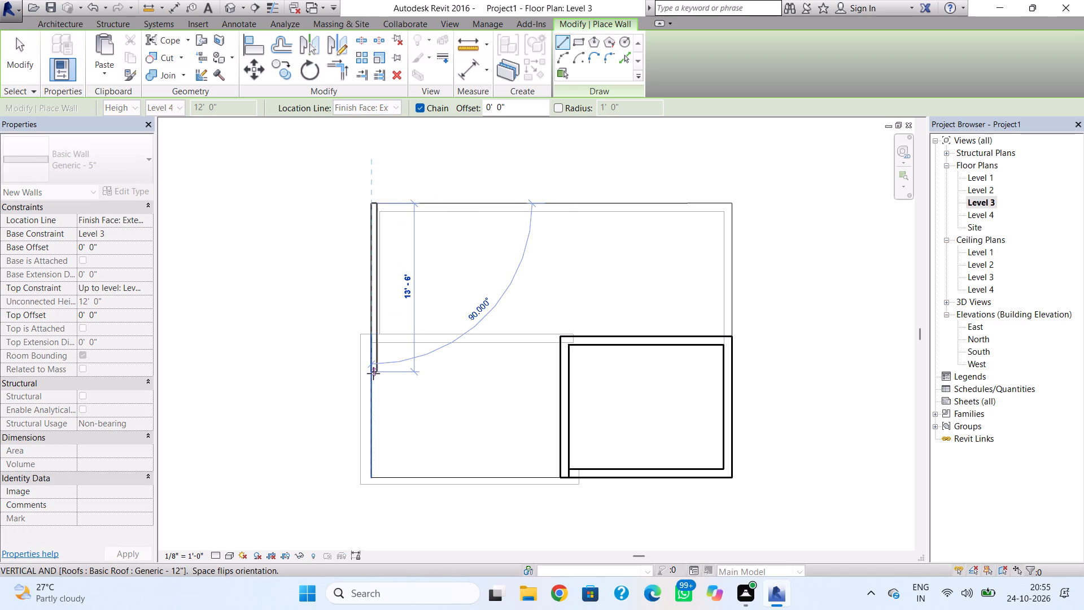
pyautogui.click(368, 477)
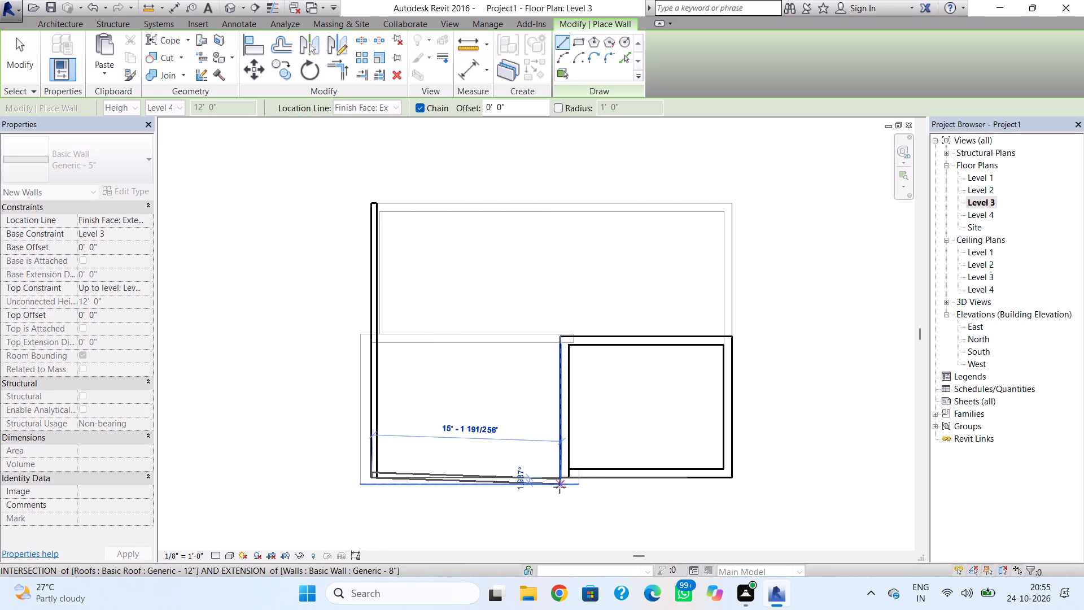
pyautogui.click(560, 481)
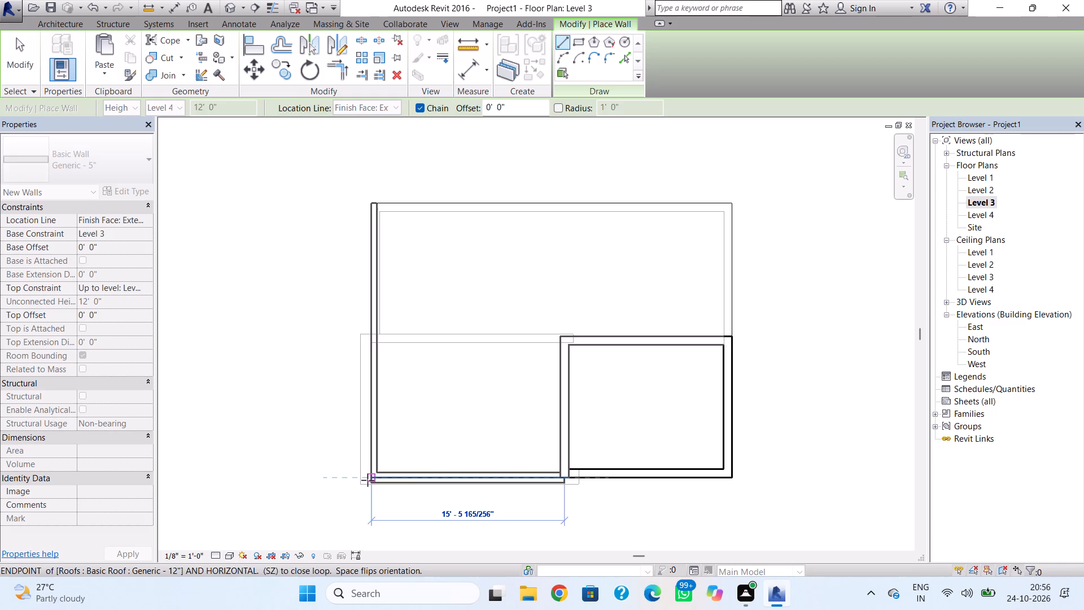
pyautogui.press('Escape')
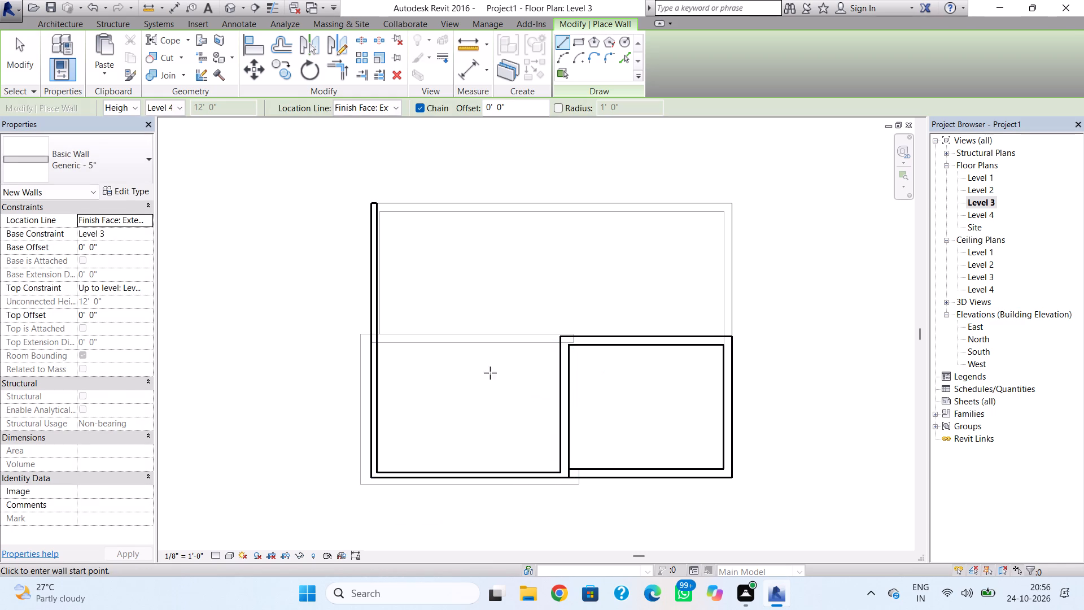
# Draw the north wall about 28' 11" long from the northwest corner, and continue it down the east edge to the tower.
pyautogui.click(371, 203)
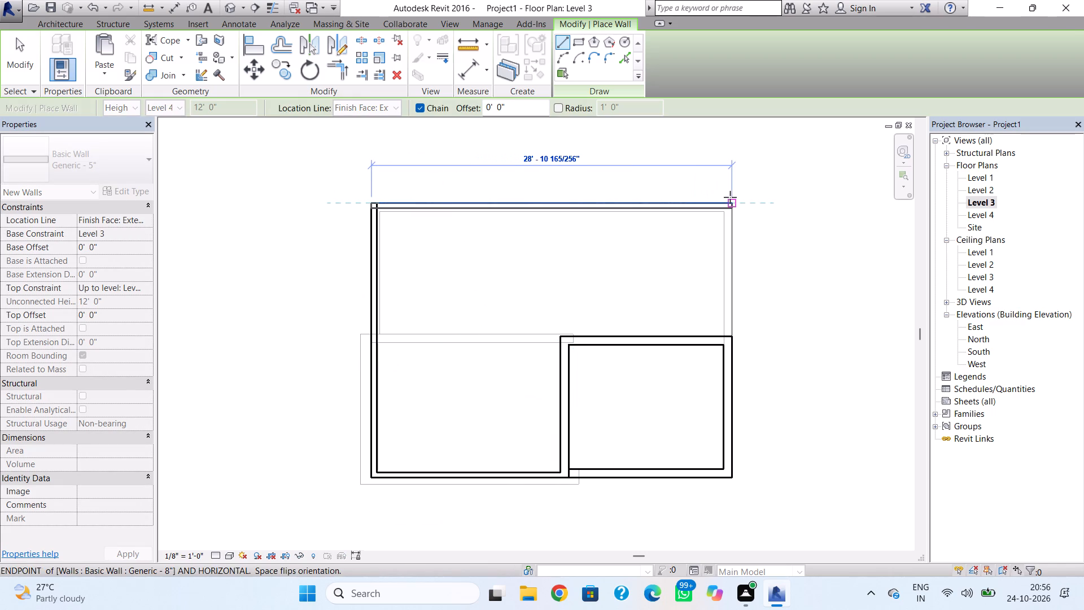
pyautogui.click(730, 197)
pyautogui.click(738, 328)
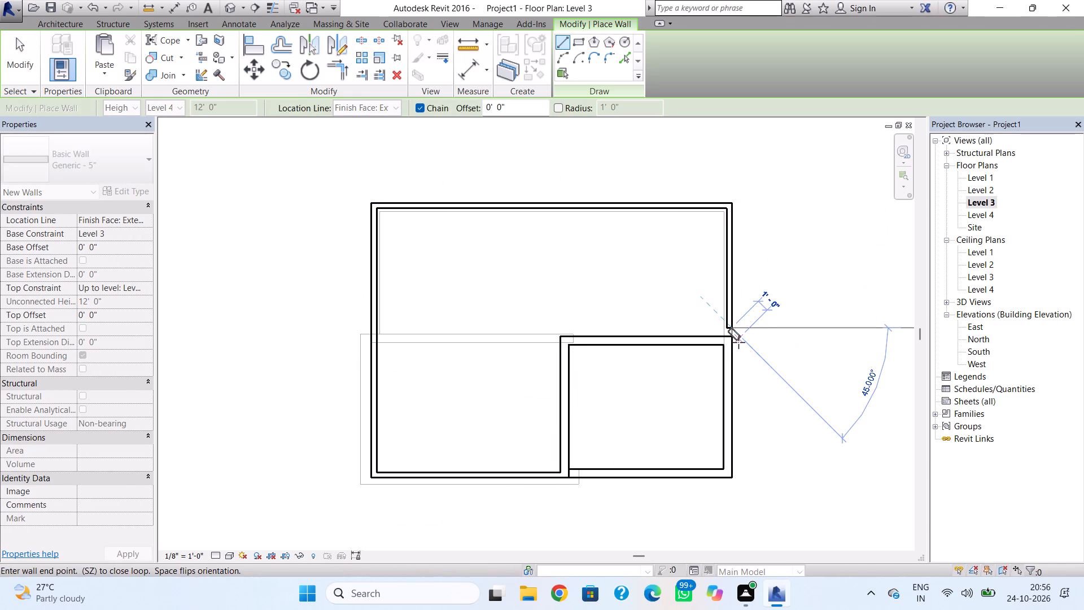
pyautogui.click(732, 339)
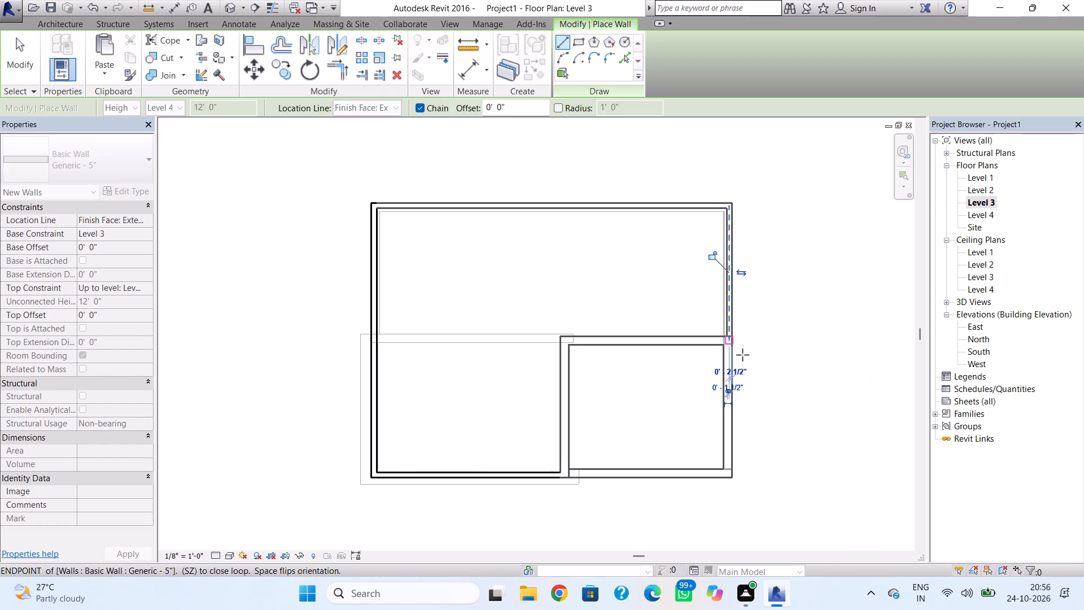
pyautogui.press('Escape')
pyautogui.press('Escape')
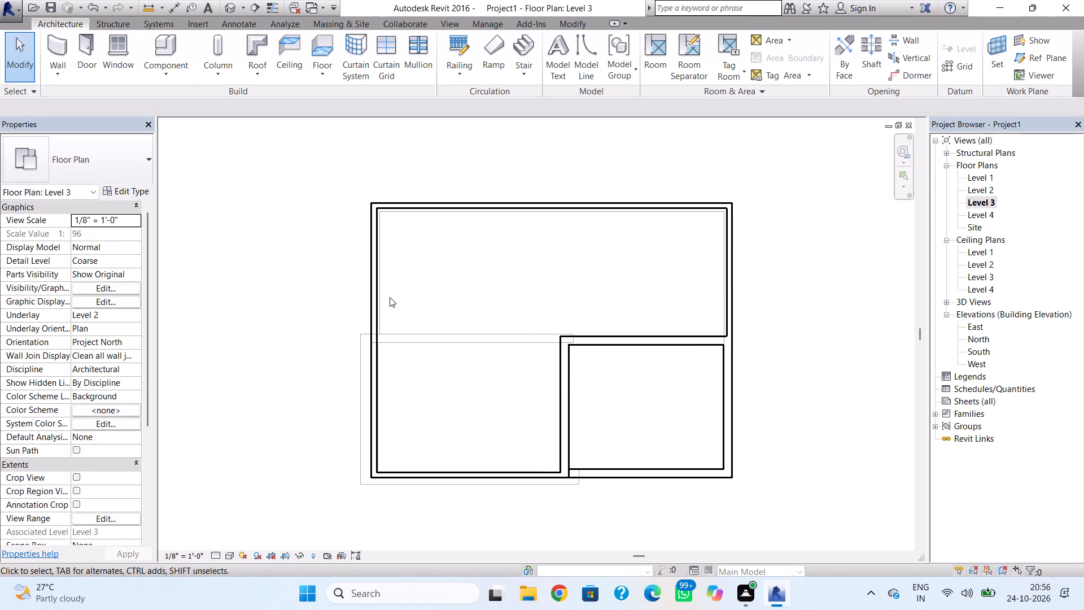
# In the 3D view, select the four new Level 3 walls and set their top offset to -5' 0".
pyautogui.click(222, 1)
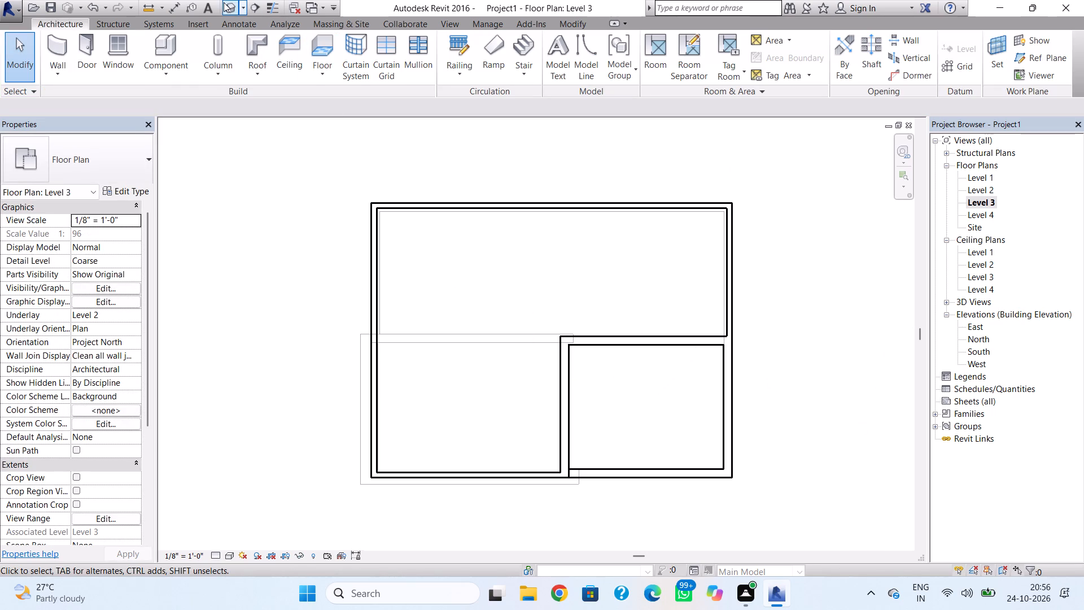
pyautogui.click(230, 7)
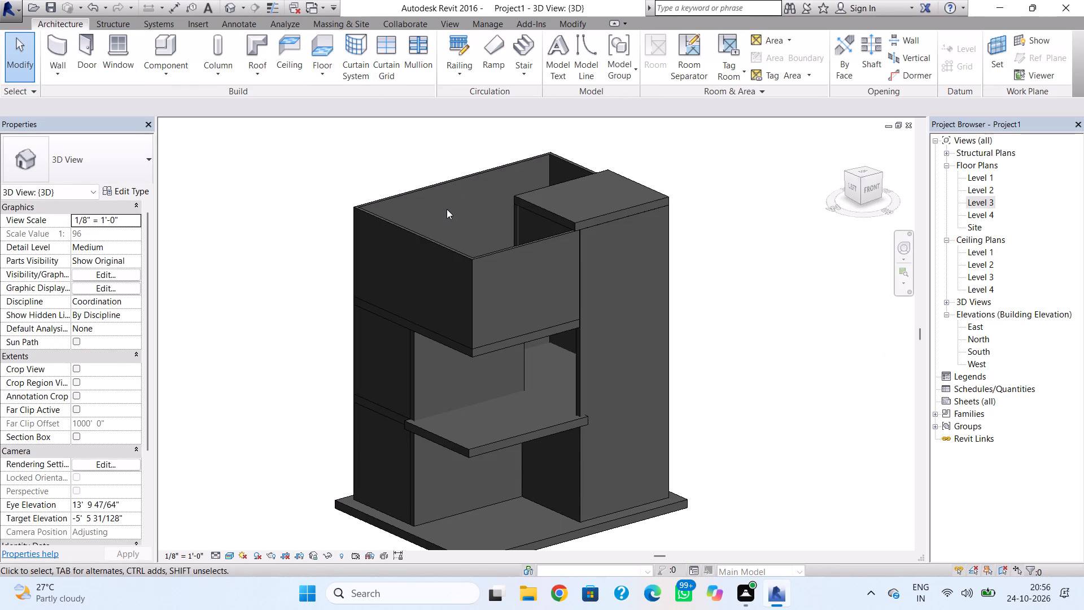
pyautogui.click(497, 251)
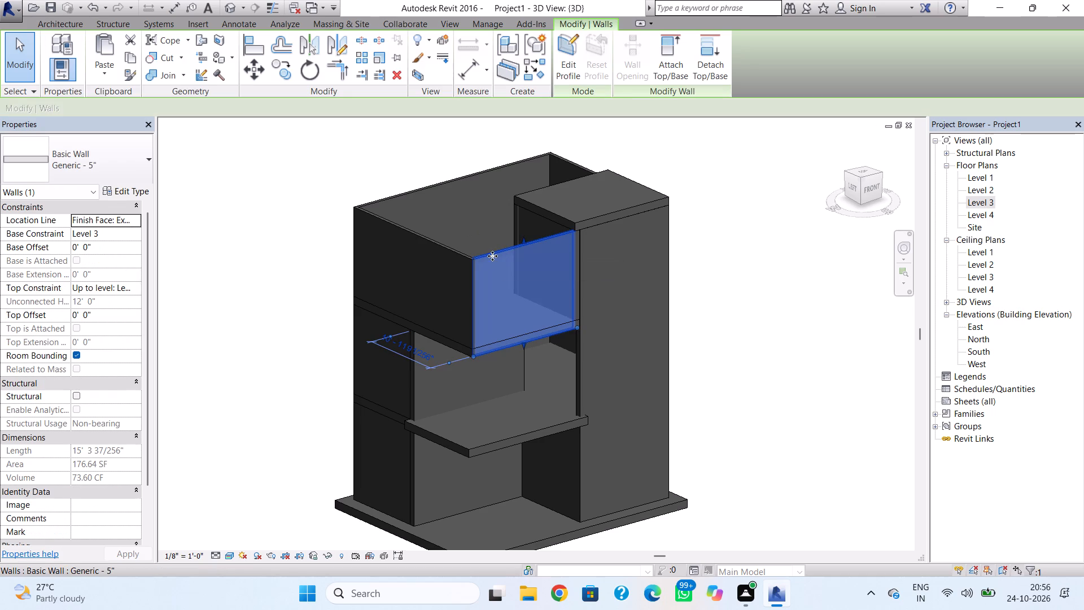
pyautogui.keyDown('ctrl'); pyautogui.click(460, 254); pyautogui.keyUp('ctrl')
pyautogui.keyDown('ctrl'); pyautogui.click(434, 184); pyautogui.keyUp('ctrl')
pyautogui.keyDown('ctrl'); pyautogui.click(561, 159); pyautogui.keyUp('ctrl')
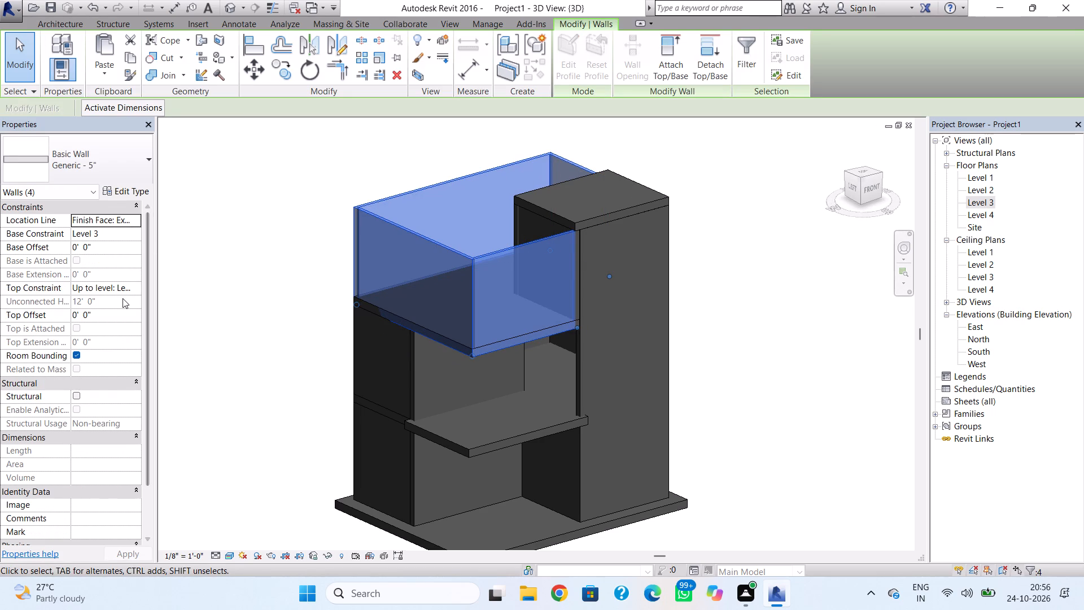
pyautogui.click(115, 312)
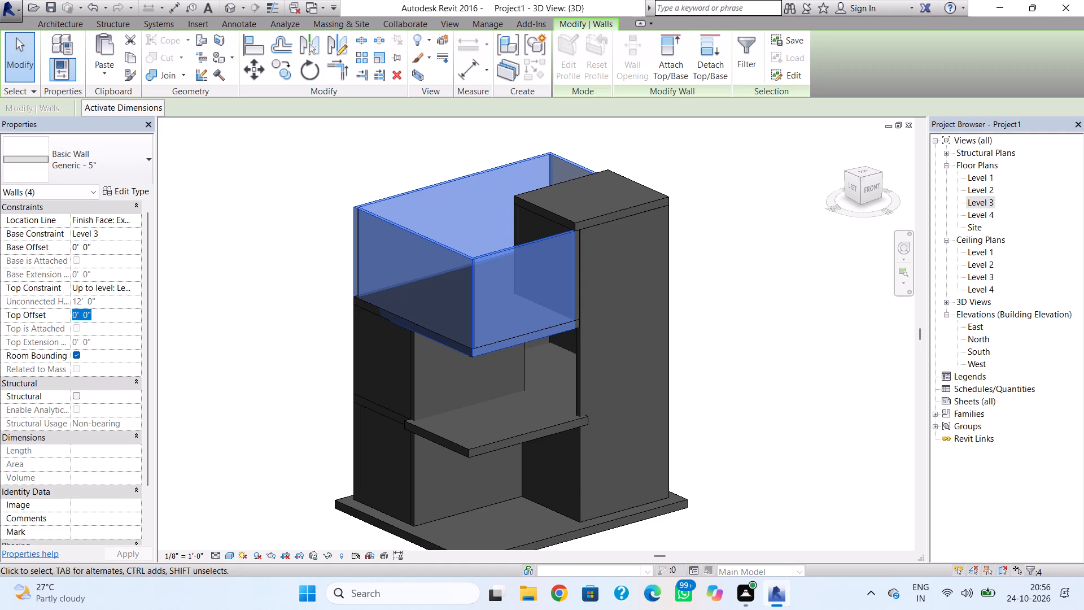
pyautogui.press('5')
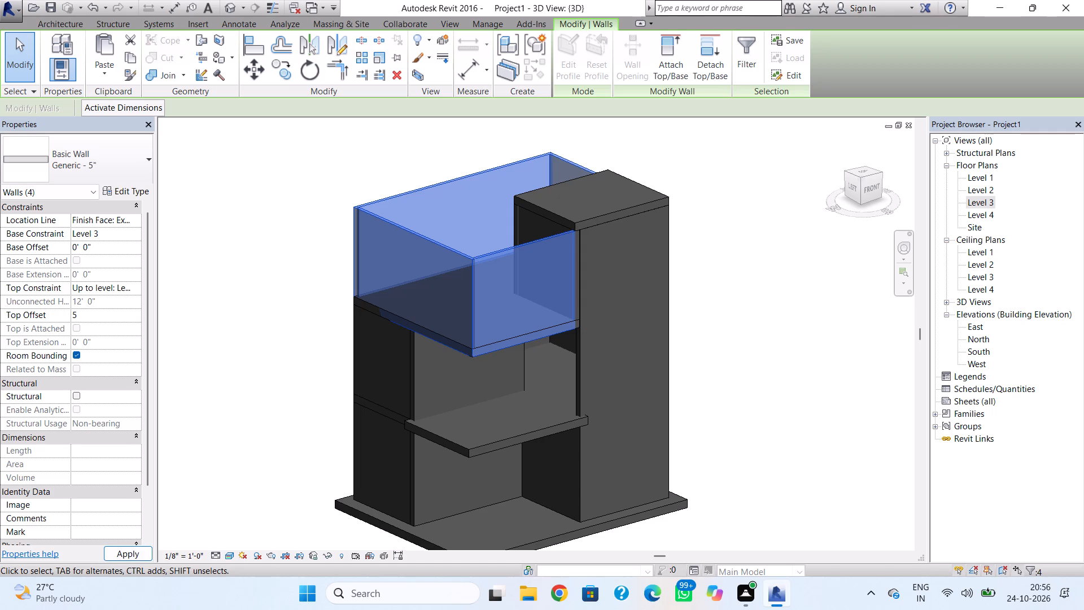
pyautogui.press('BackSpace')
pyautogui.write("-5'")
pyautogui.press('Return')
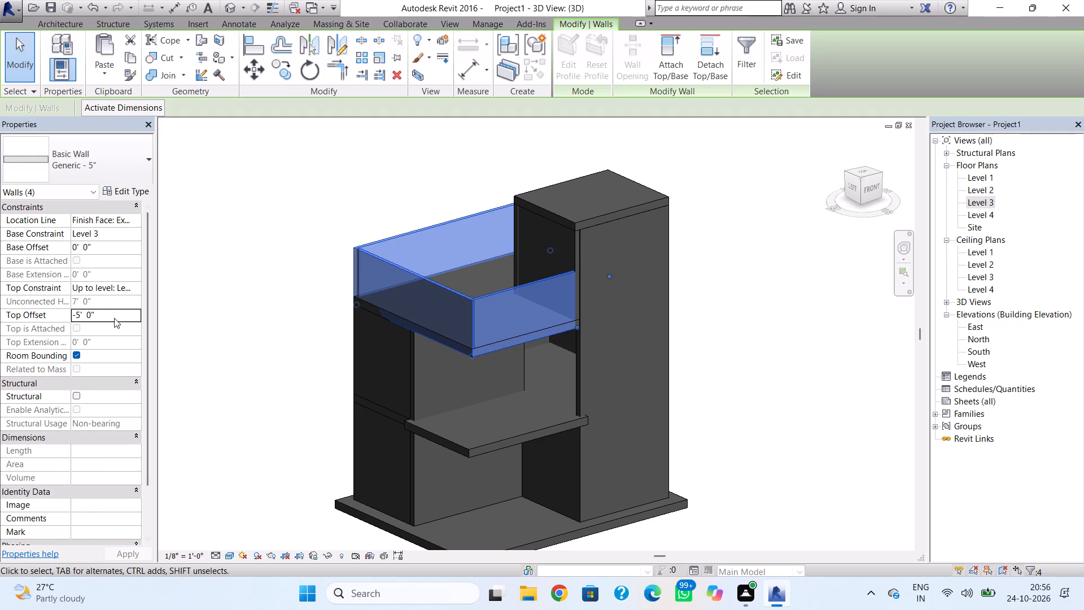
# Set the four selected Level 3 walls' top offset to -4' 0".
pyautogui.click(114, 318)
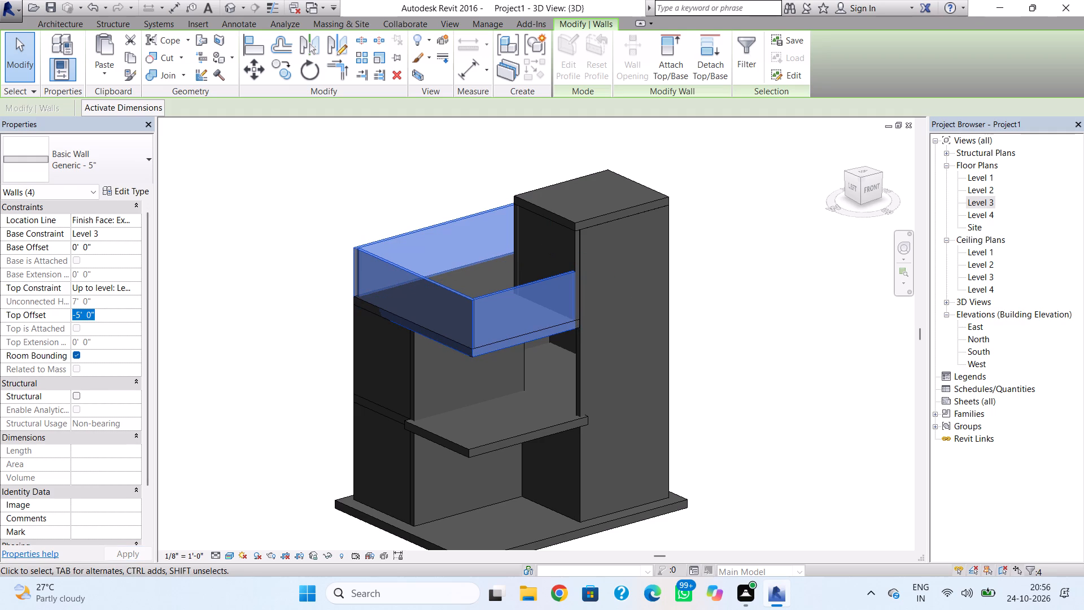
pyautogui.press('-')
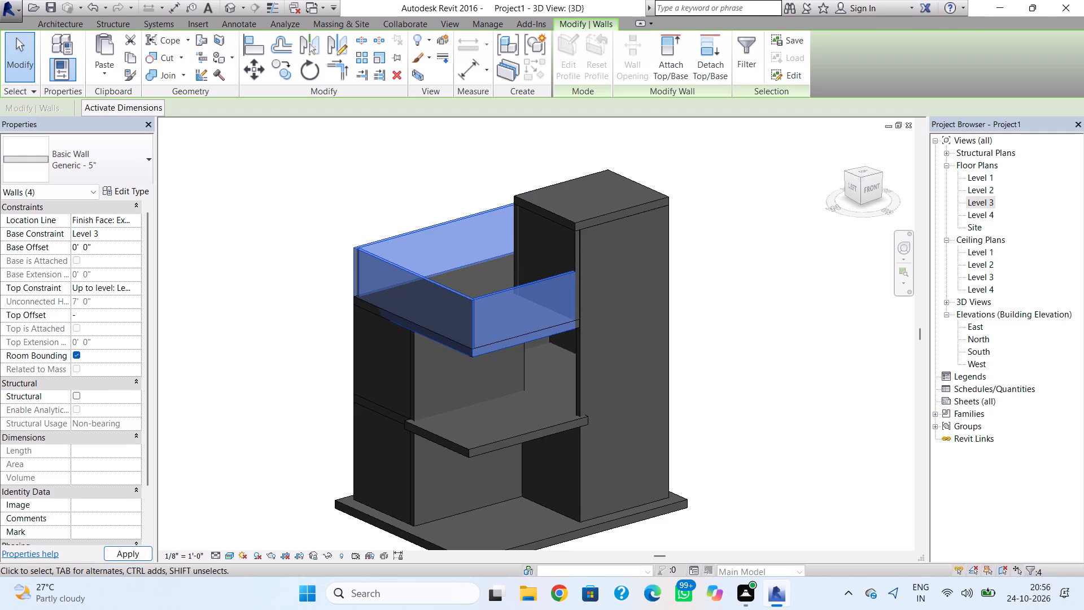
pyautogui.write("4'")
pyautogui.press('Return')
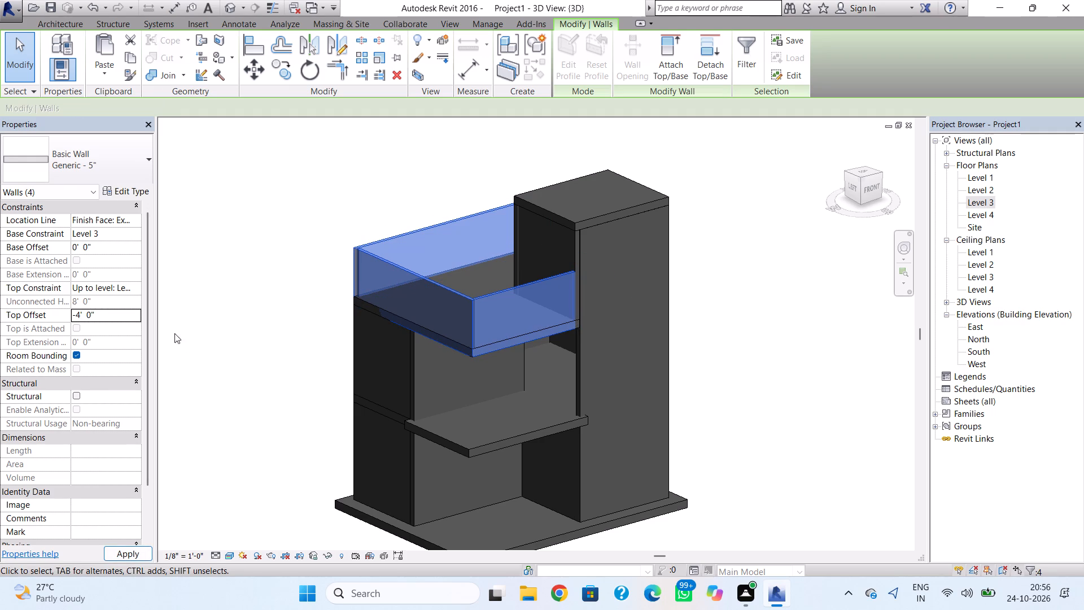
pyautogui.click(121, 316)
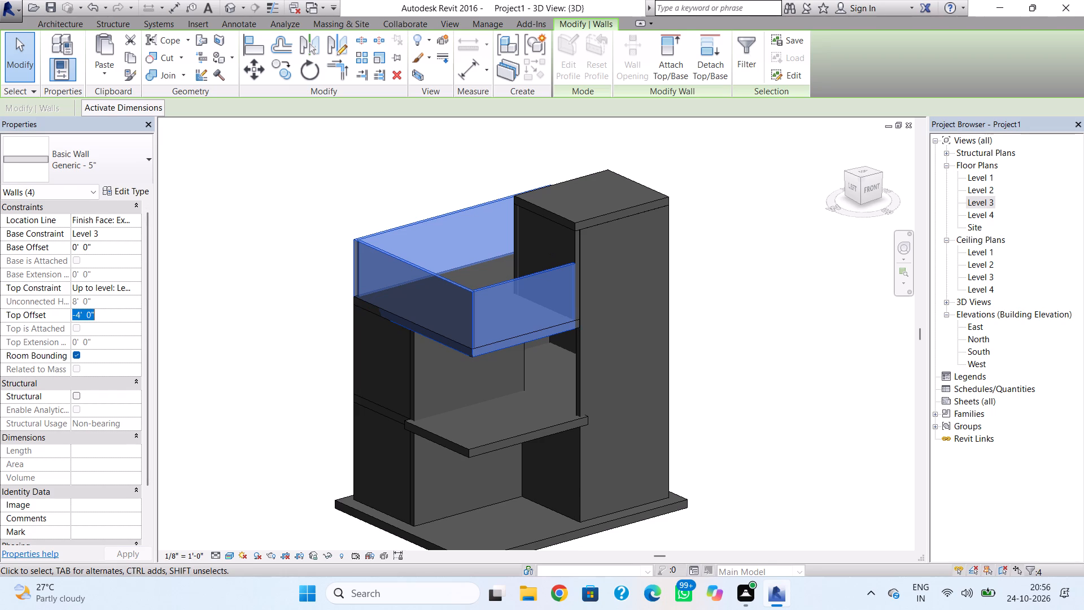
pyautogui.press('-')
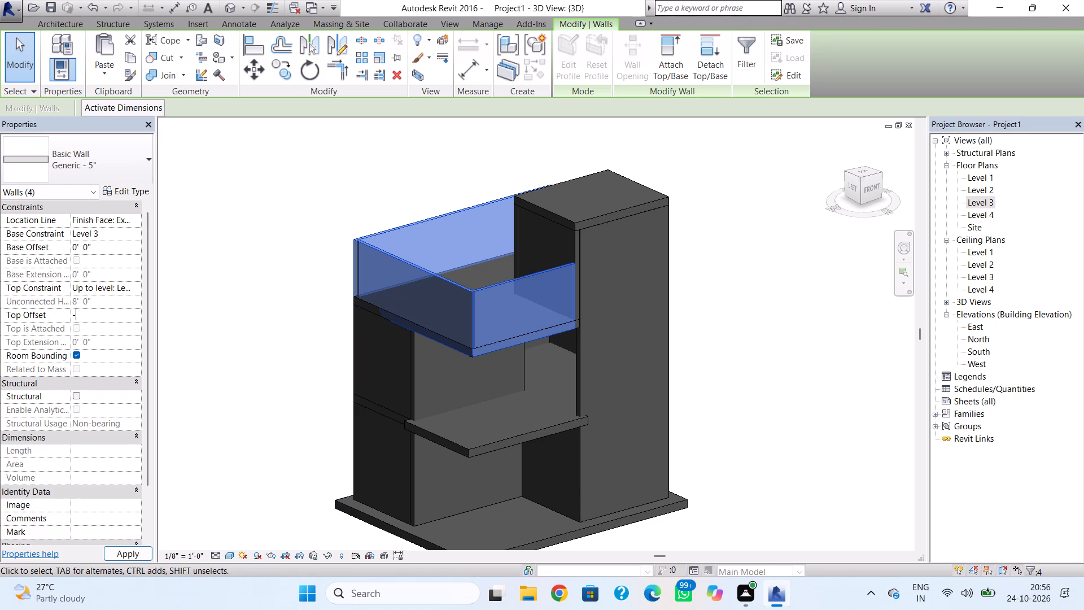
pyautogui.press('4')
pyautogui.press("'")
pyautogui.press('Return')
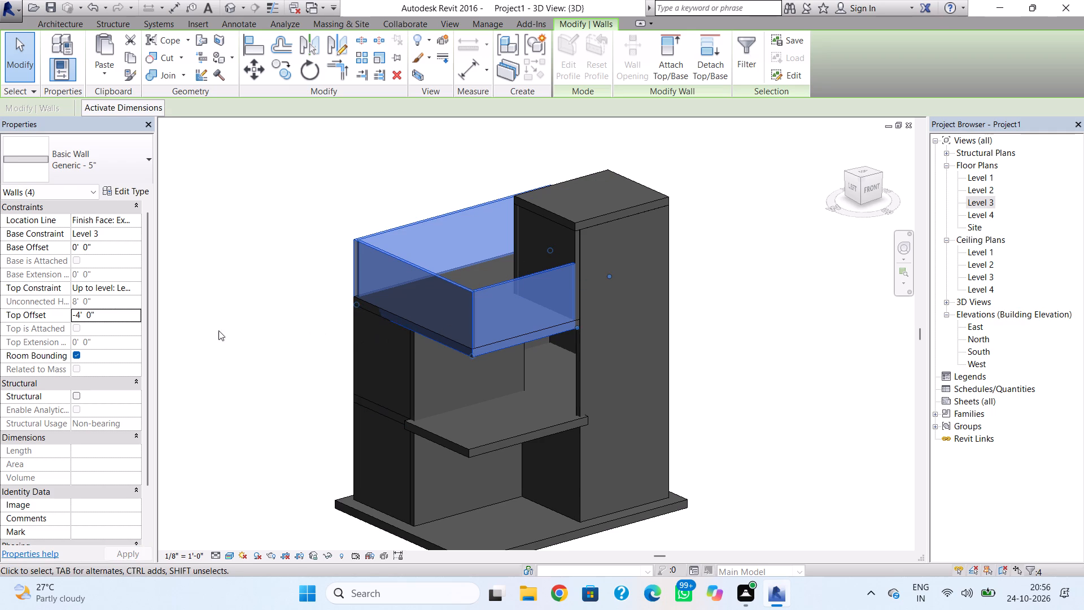
# Set the four selected Level 3 walls' top offset to -3' 0".
pyautogui.click(132, 316)
pyautogui.moveTo(132, 316); pyautogui.dragTo(83, 323)
pyautogui.moveTo(83, 323); pyautogui.dragTo(58, 329)
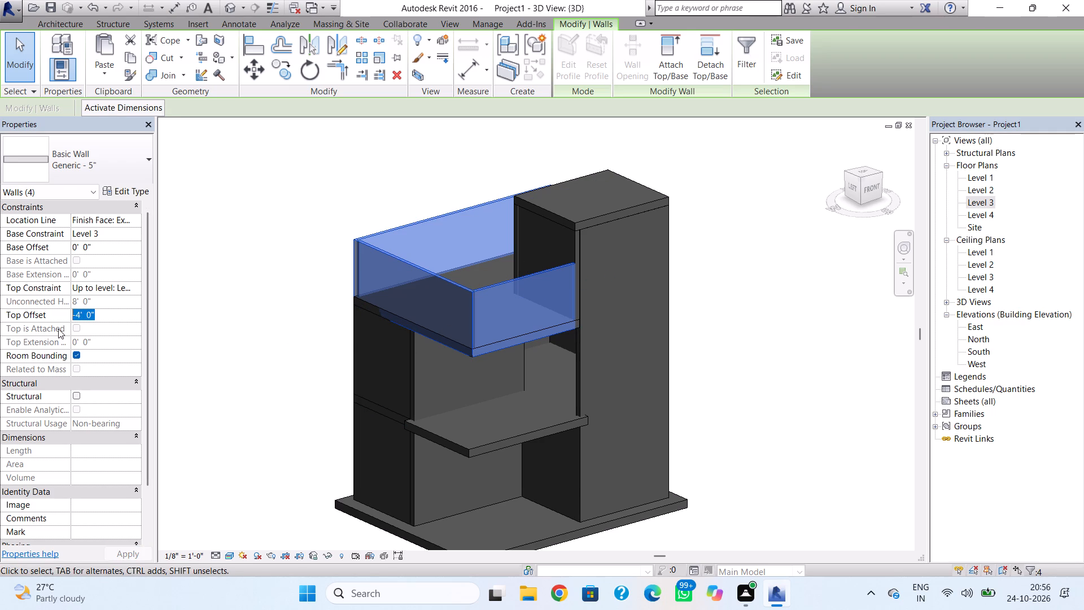
pyautogui.press('3')
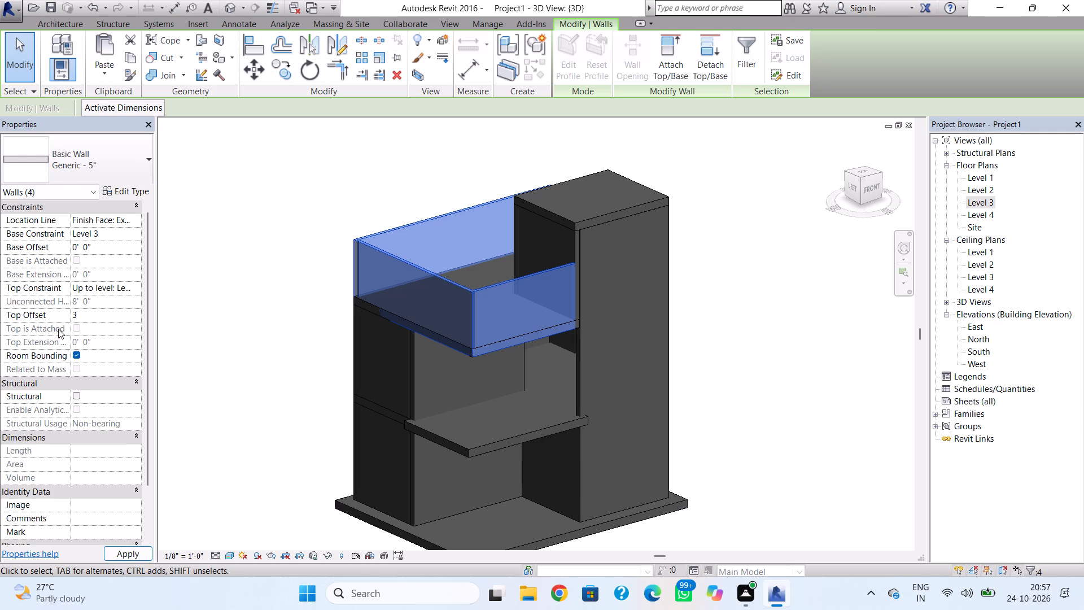
pyautogui.press('BackSpace')
pyautogui.write("-3'")
pyautogui.press('Return')
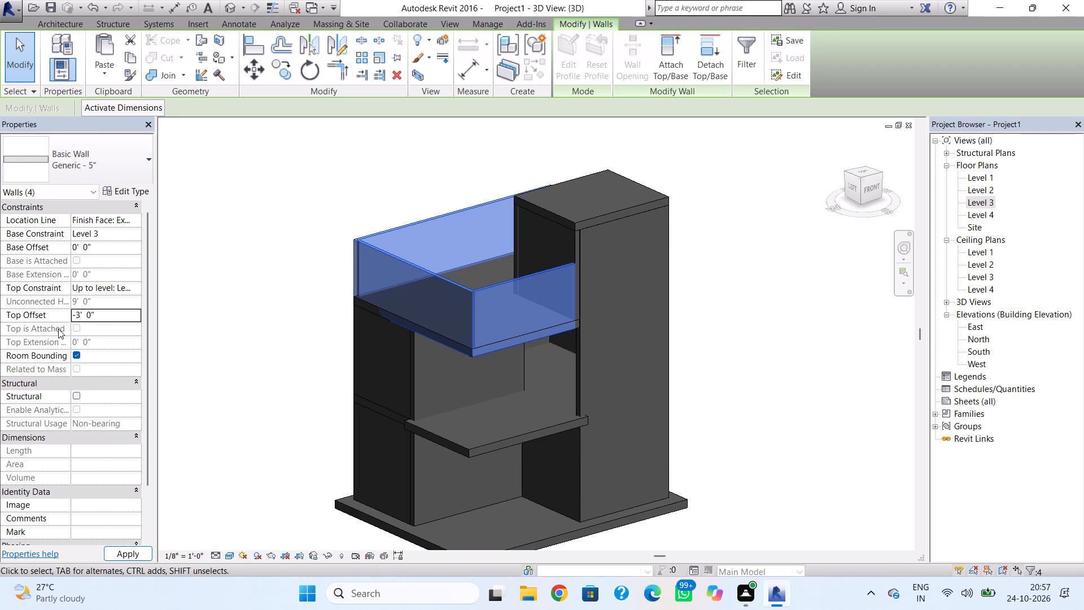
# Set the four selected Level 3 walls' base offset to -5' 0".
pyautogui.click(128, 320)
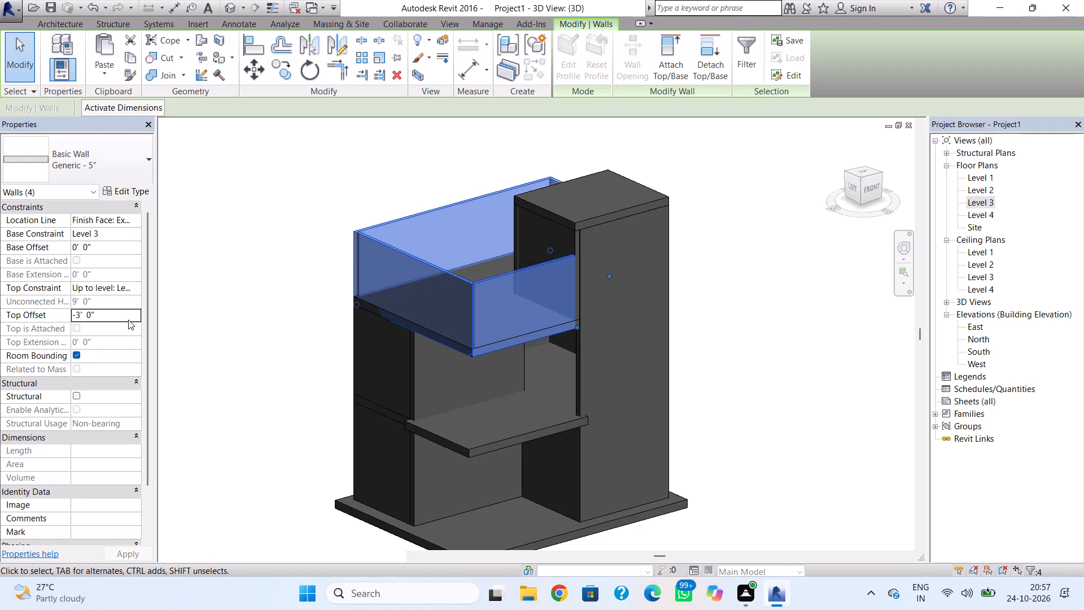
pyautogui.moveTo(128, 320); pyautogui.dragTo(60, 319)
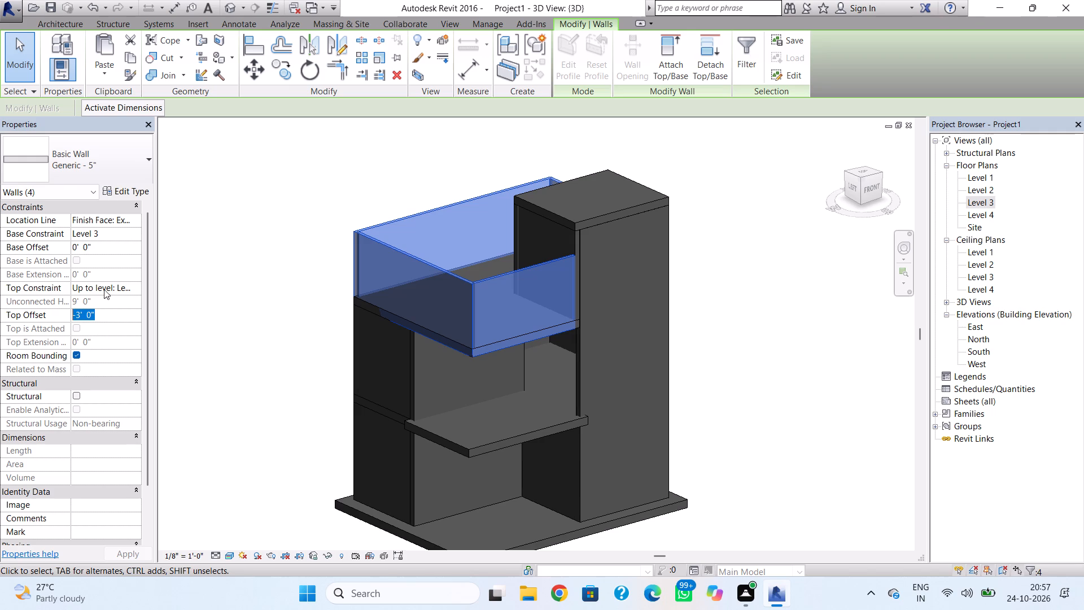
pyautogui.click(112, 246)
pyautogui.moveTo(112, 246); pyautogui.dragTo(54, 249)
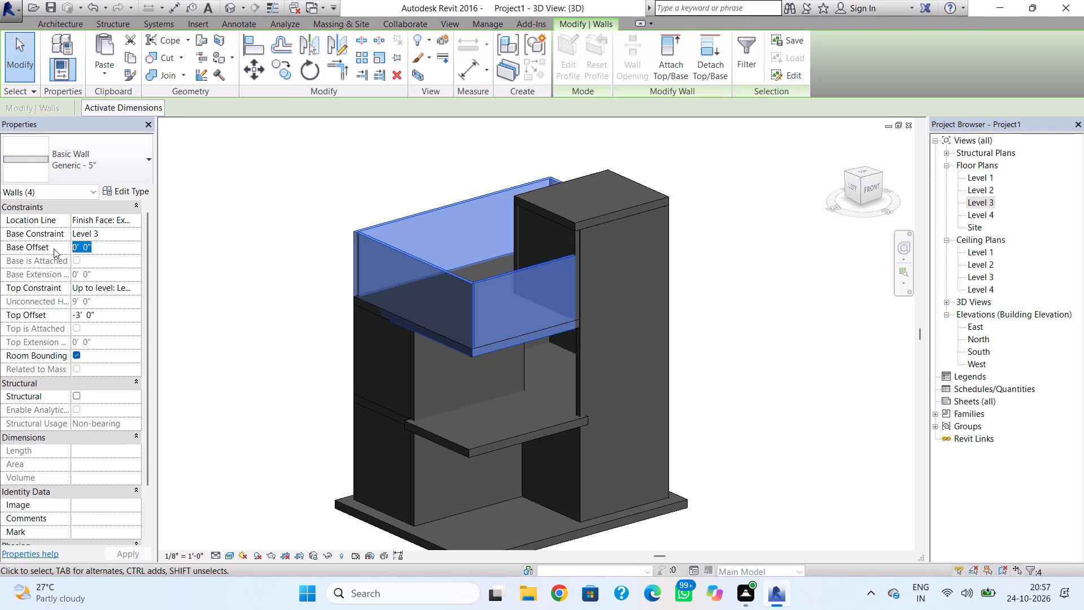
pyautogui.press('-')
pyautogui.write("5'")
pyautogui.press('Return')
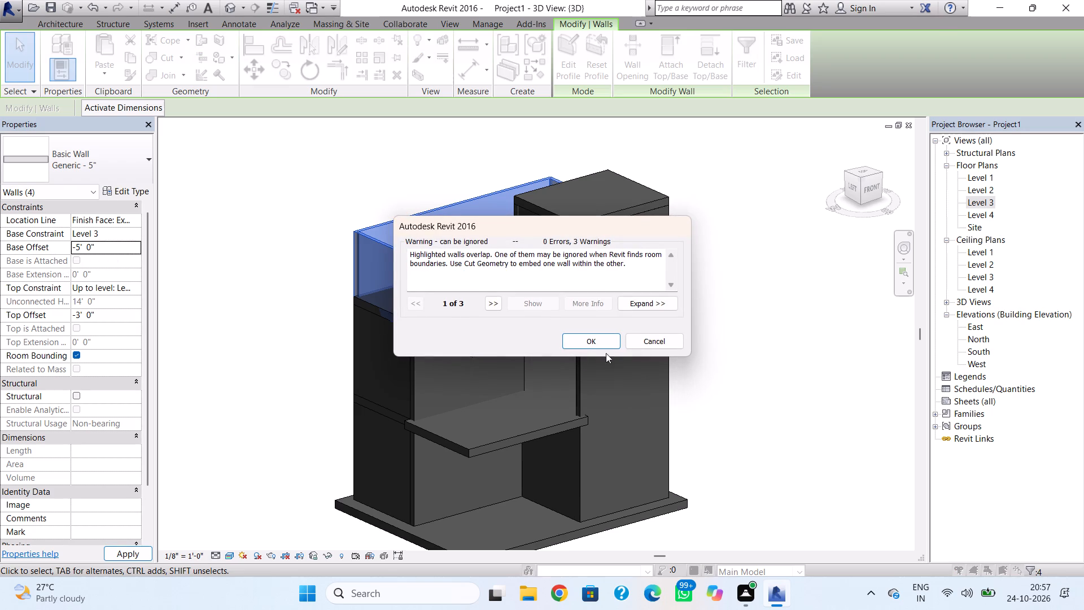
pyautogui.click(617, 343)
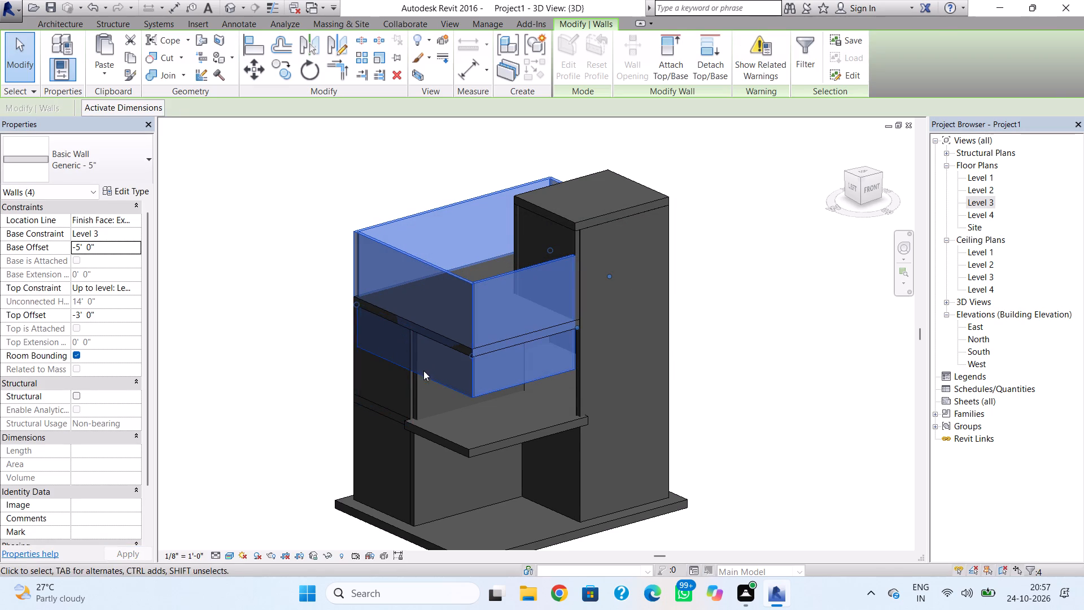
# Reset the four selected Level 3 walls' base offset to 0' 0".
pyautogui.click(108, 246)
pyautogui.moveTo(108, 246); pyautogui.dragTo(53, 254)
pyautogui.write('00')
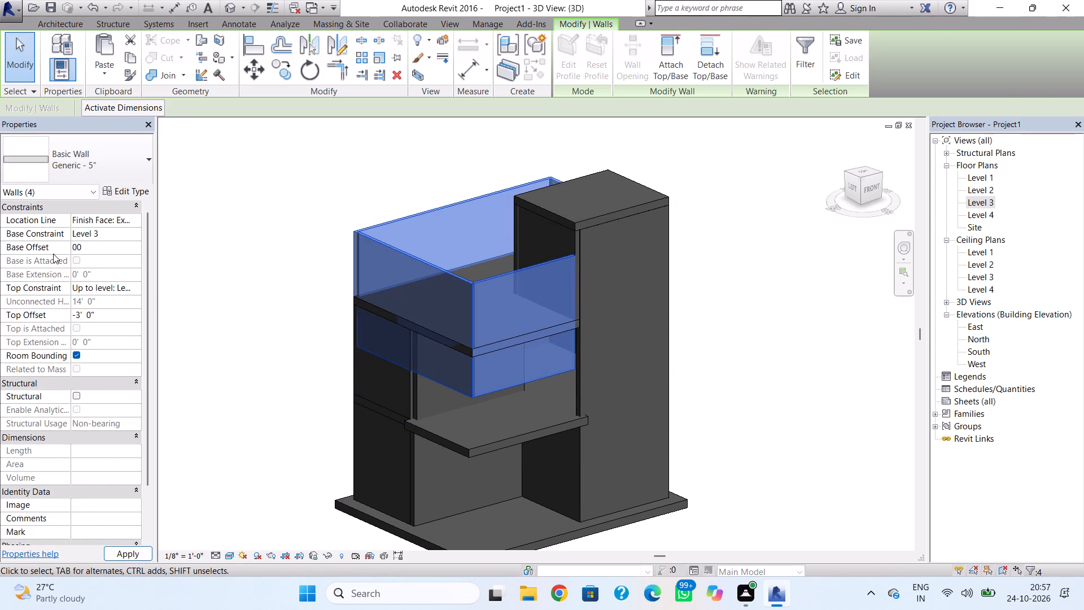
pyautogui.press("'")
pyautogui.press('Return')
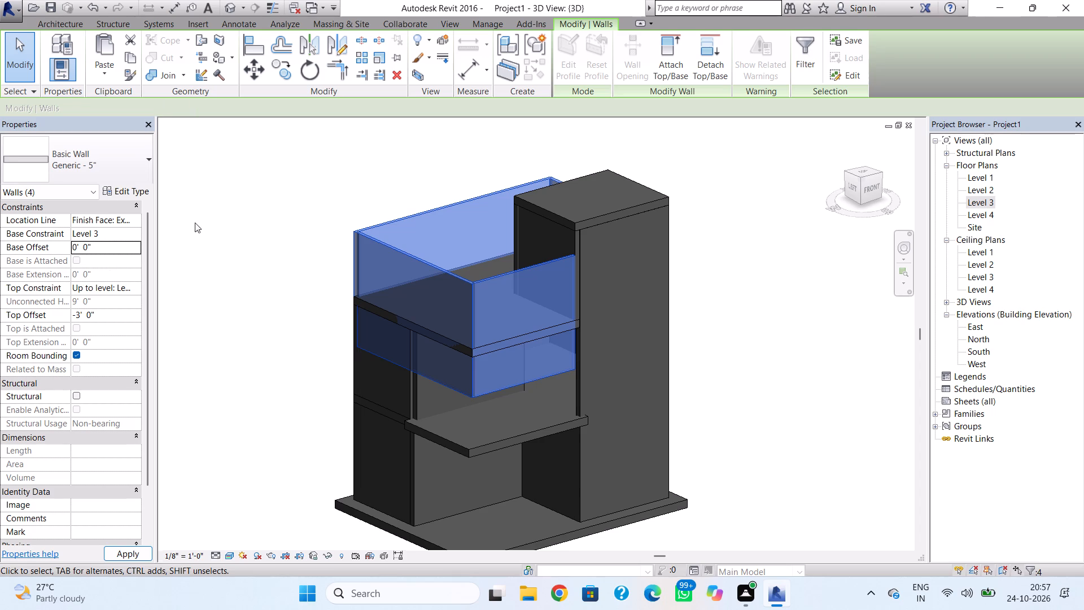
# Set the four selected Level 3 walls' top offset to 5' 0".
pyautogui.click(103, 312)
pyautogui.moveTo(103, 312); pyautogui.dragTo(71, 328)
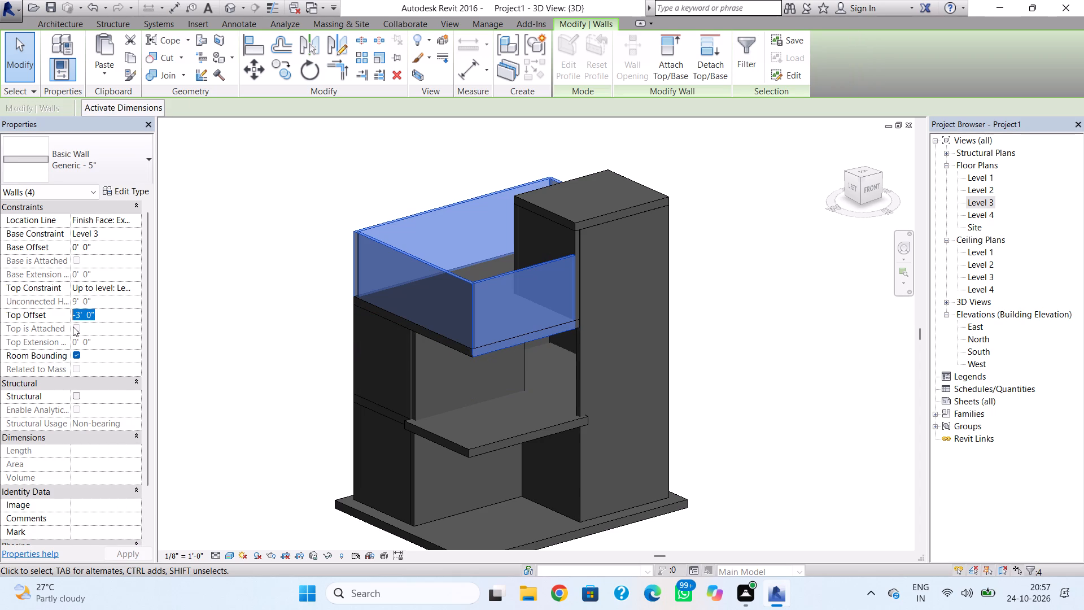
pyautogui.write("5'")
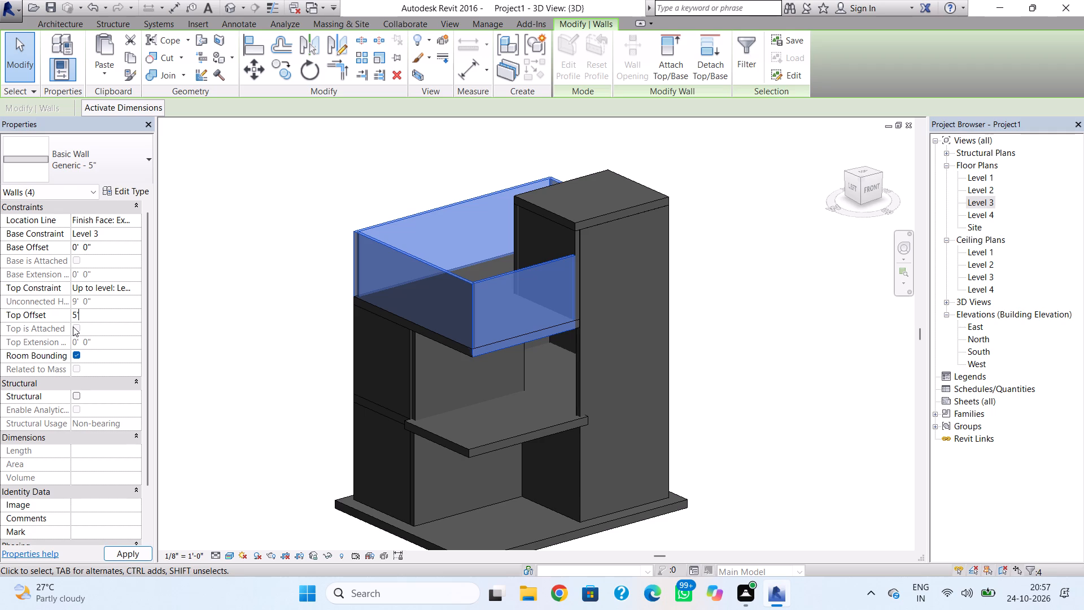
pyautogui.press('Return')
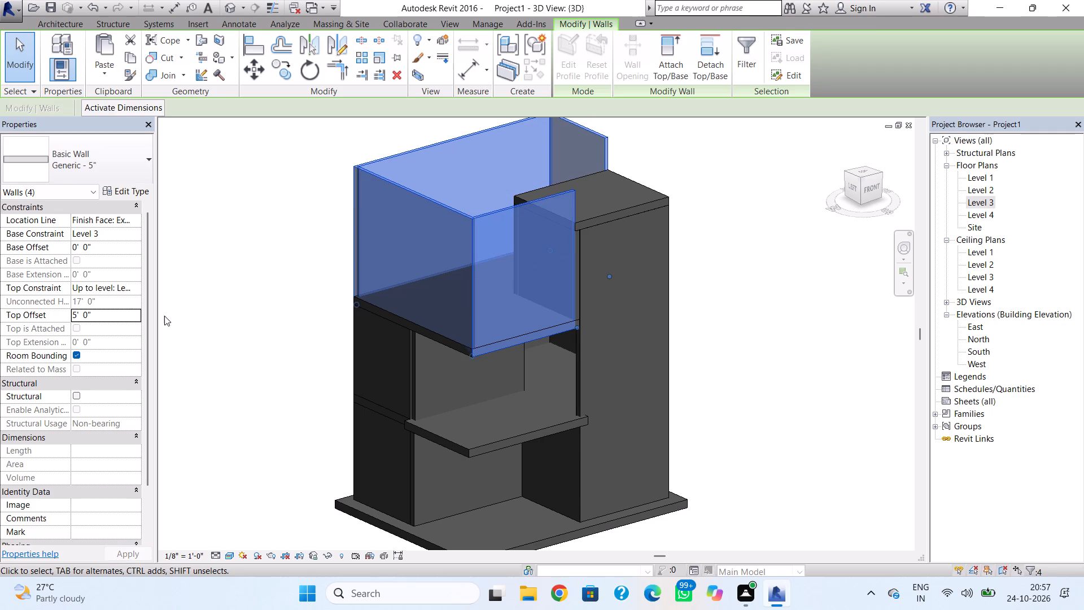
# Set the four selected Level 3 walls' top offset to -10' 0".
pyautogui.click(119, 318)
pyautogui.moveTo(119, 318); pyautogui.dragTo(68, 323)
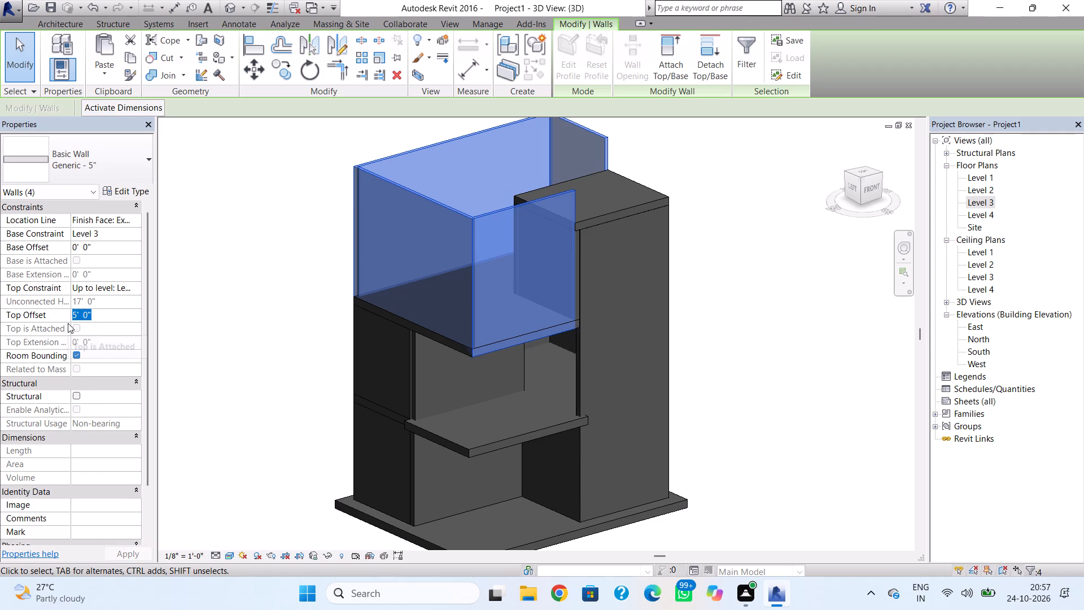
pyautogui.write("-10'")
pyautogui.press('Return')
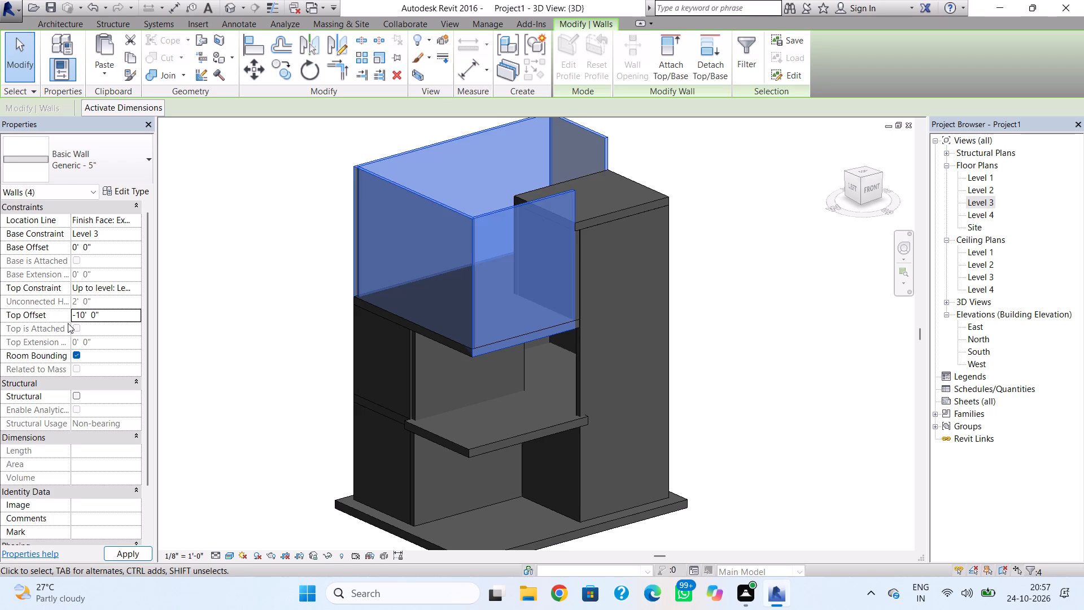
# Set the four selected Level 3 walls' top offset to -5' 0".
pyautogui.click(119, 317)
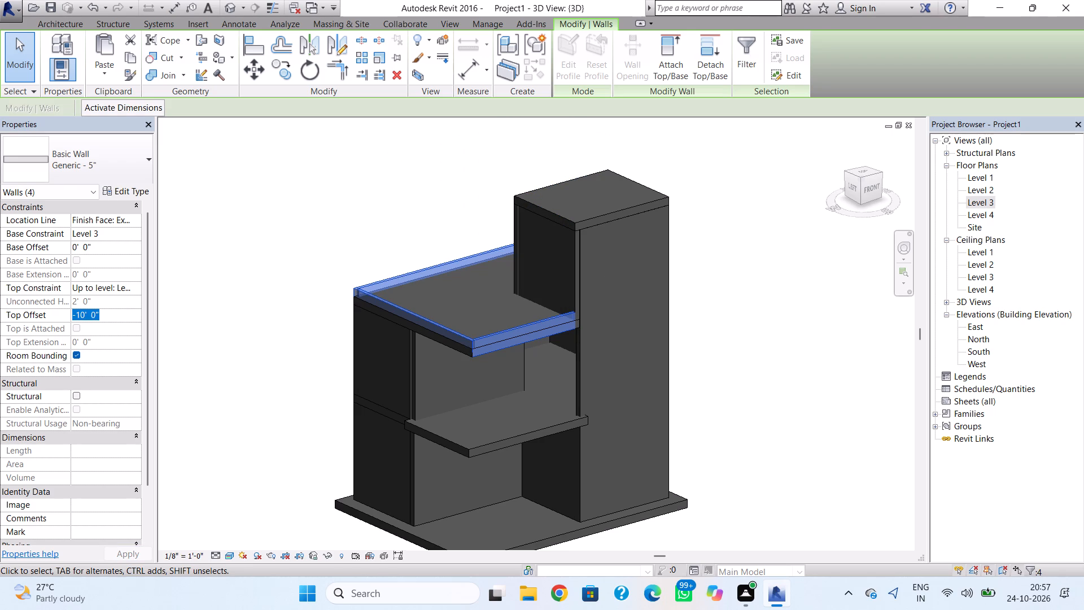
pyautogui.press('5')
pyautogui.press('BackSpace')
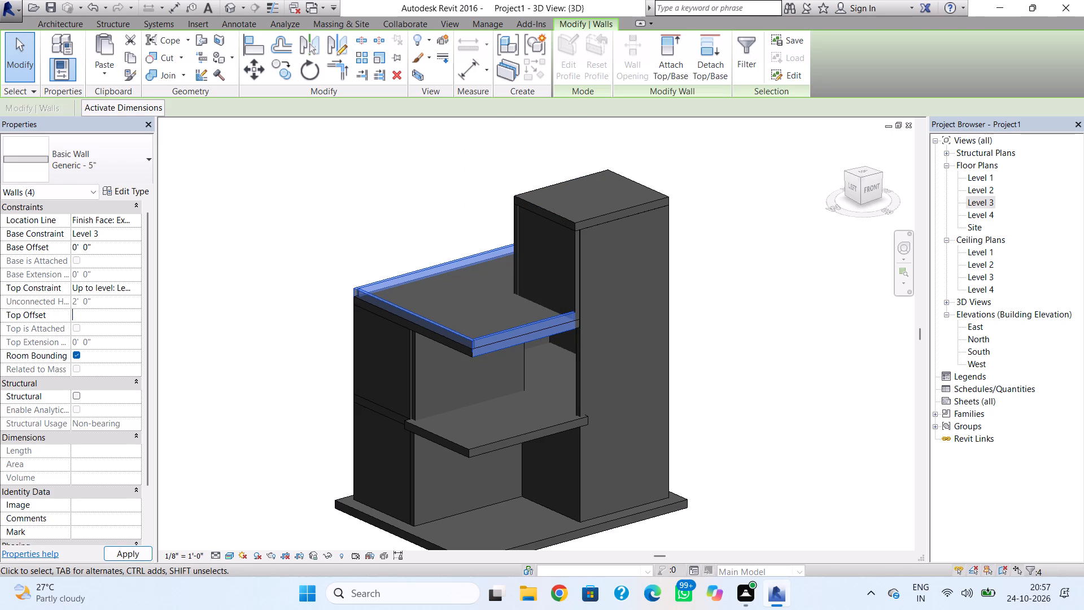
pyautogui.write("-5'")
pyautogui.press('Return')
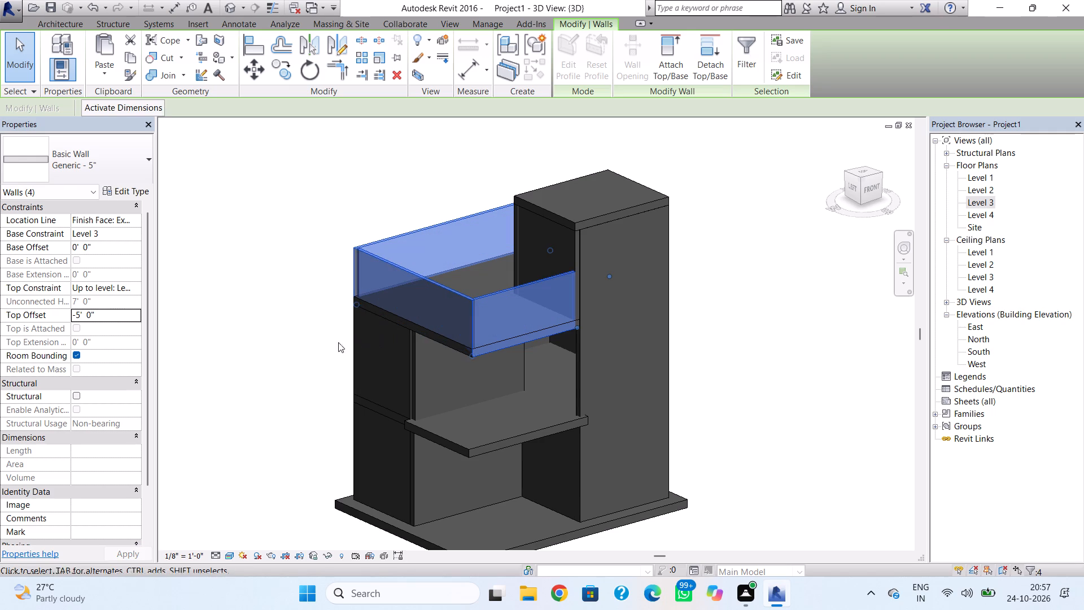
# Set the four selected Level 3 walls' top offset to -8' 0" and clear the selection.
pyautogui.click(128, 318)
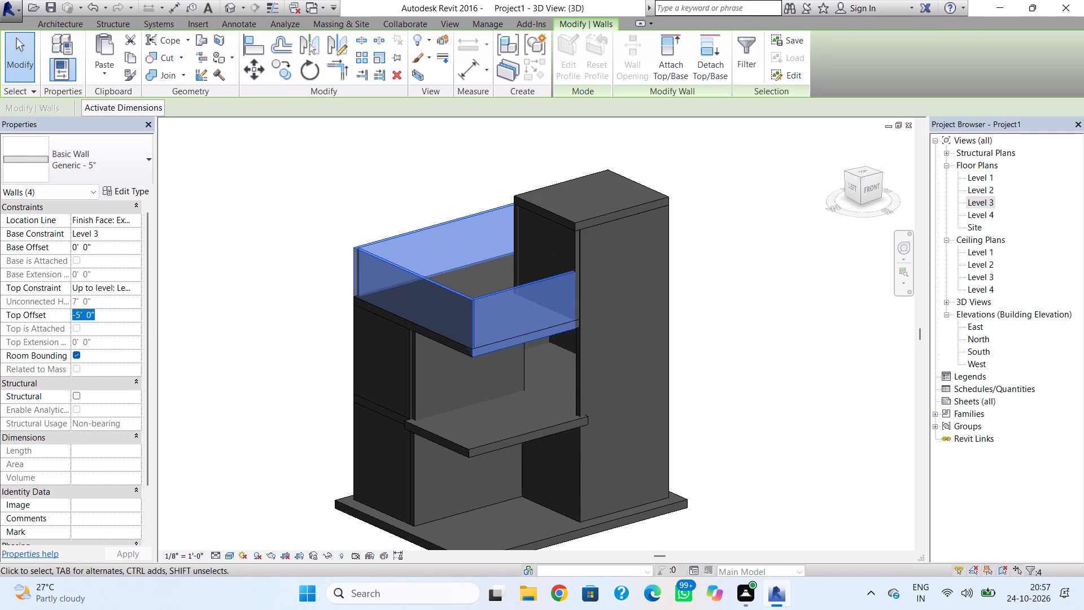
pyautogui.write("-8'")
pyautogui.press('Return')
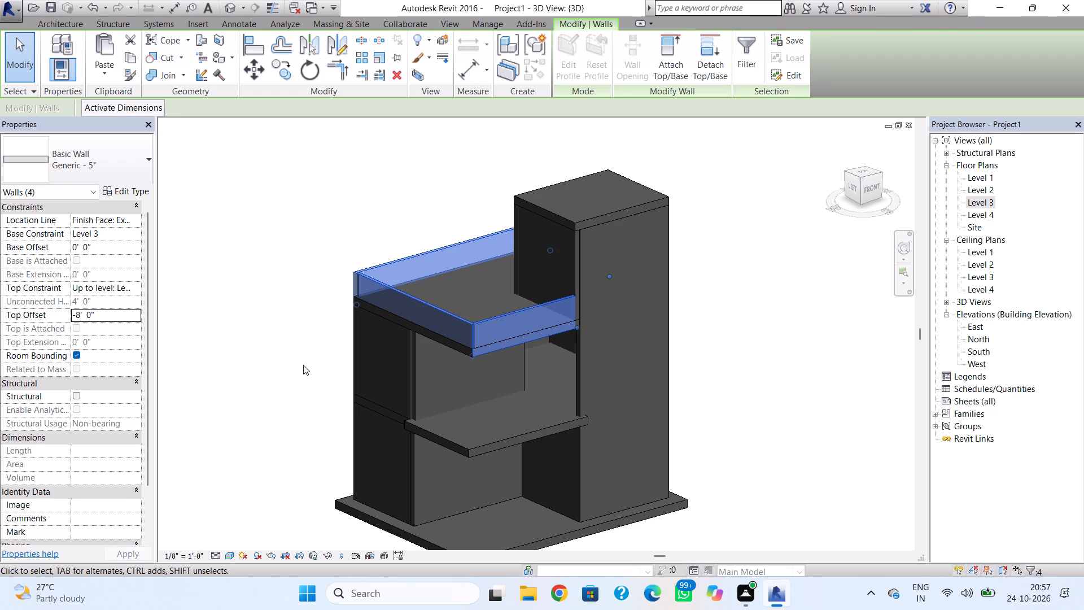
pyautogui.press('Escape')
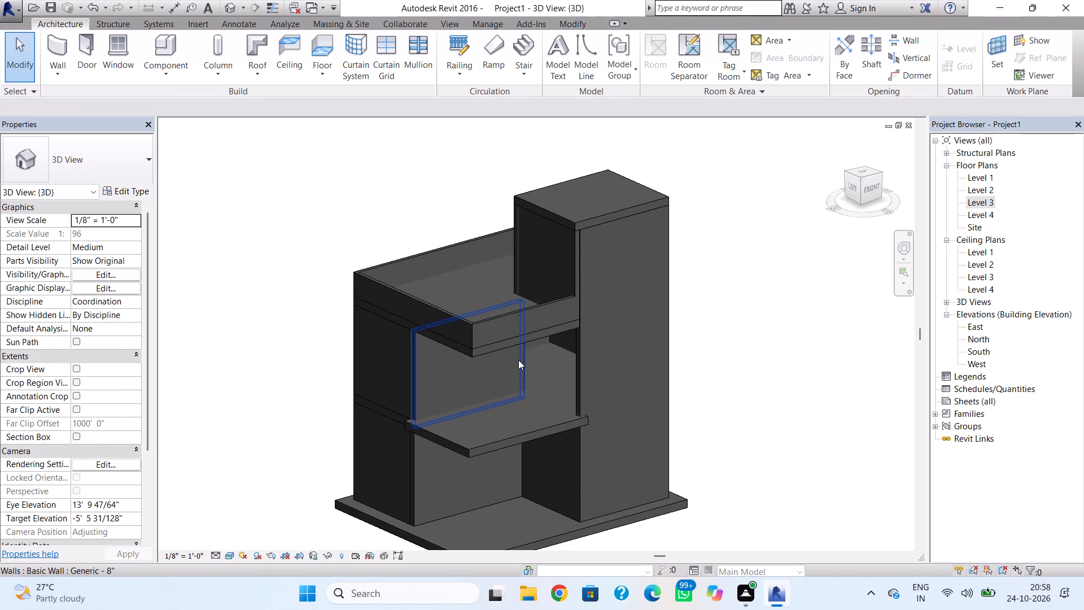
# Raise the bottom edge of the west Level 3 wall to the top of the roof slab, a 1' 0" base offset.
pyautogui.keyDown('shift'); pyautogui.moveTo(518, 360); pyautogui.dragTo(472, 334, button='right'); pyautogui.keyUp('shift')
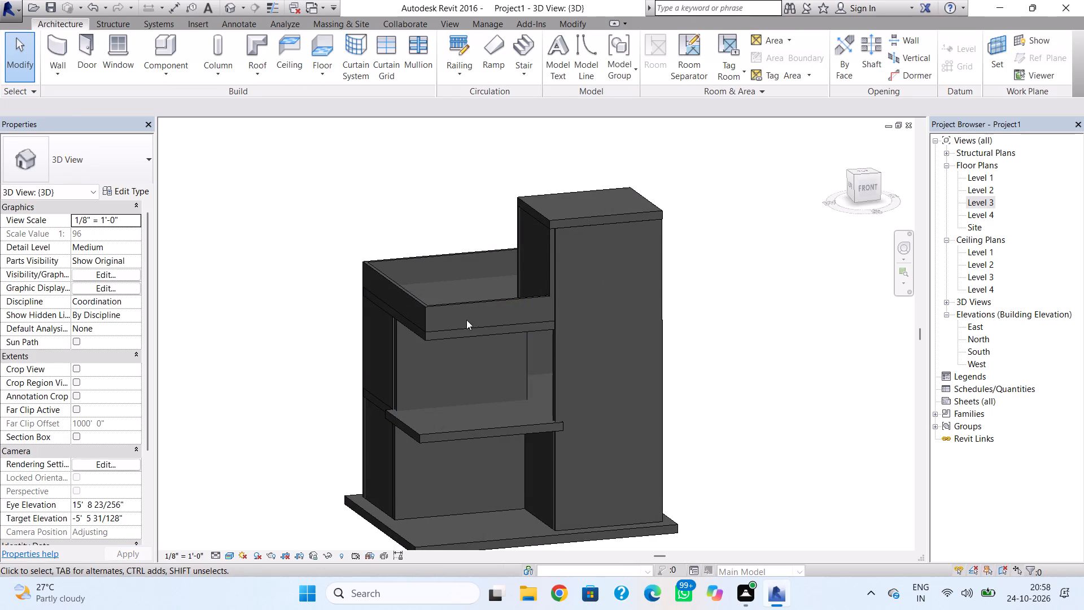
pyautogui.click(425, 314)
pyautogui.keyDown('shift'); pyautogui.moveTo(388, 368); pyautogui.dragTo(404, 368, button='right'); pyautogui.keyUp('shift')
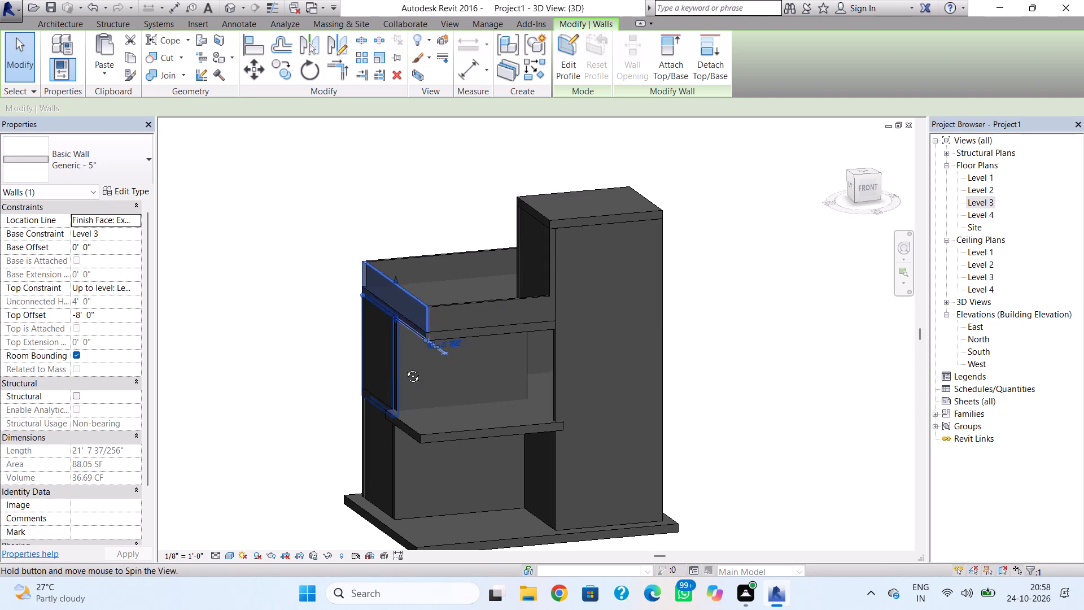
pyautogui.keyDown('shift'); pyautogui.moveTo(404, 368); pyautogui.dragTo(566, 372, button='right'); pyautogui.keyUp('shift')
pyautogui.scroll(4, 395, 325)
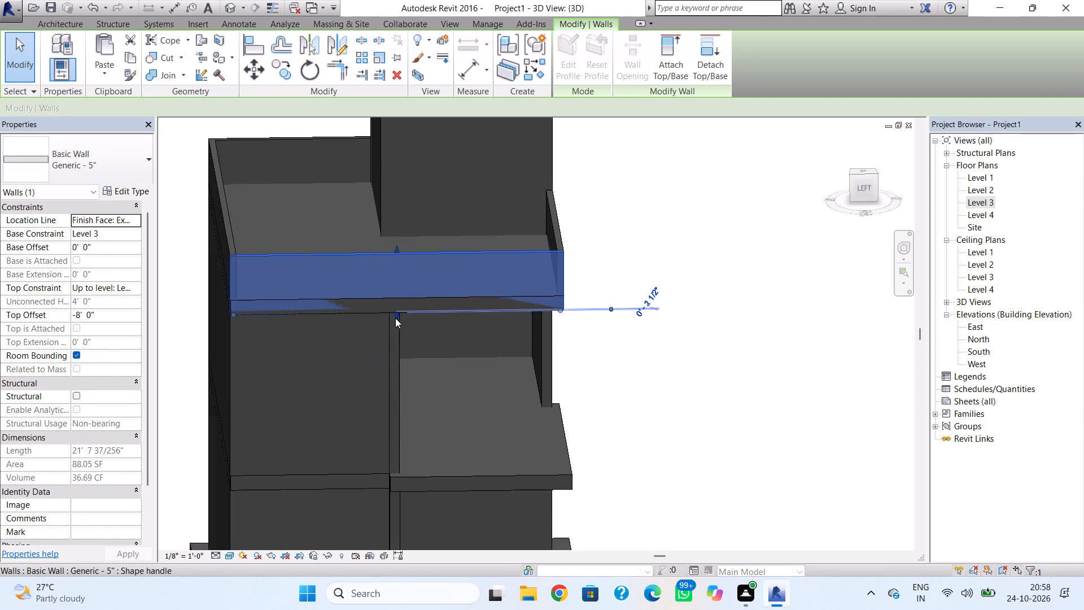
pyautogui.moveTo(396, 314); pyautogui.dragTo(396, 300)
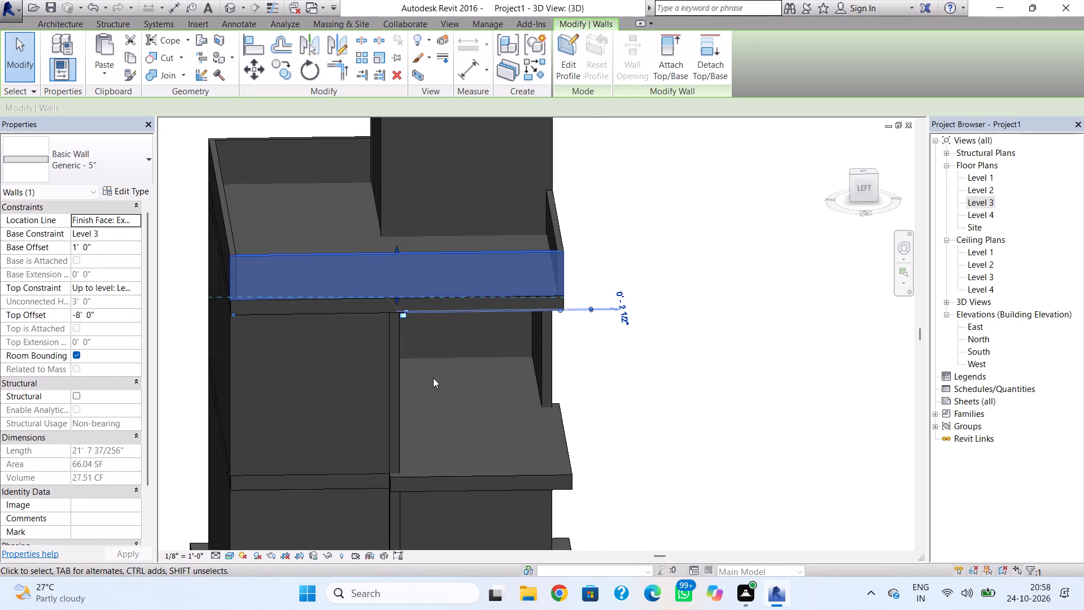
pyautogui.rightClick(433, 378)
pyautogui.press('Escape')
# Raise the bottom edge of the south Level 3 wall beside the tower to the roof's top, a 1' 0" base offset.
pyautogui.keyDown('shift'); pyautogui.moveTo(481, 415); pyautogui.dragTo(334, 385, button='right'); pyautogui.keyUp('shift')
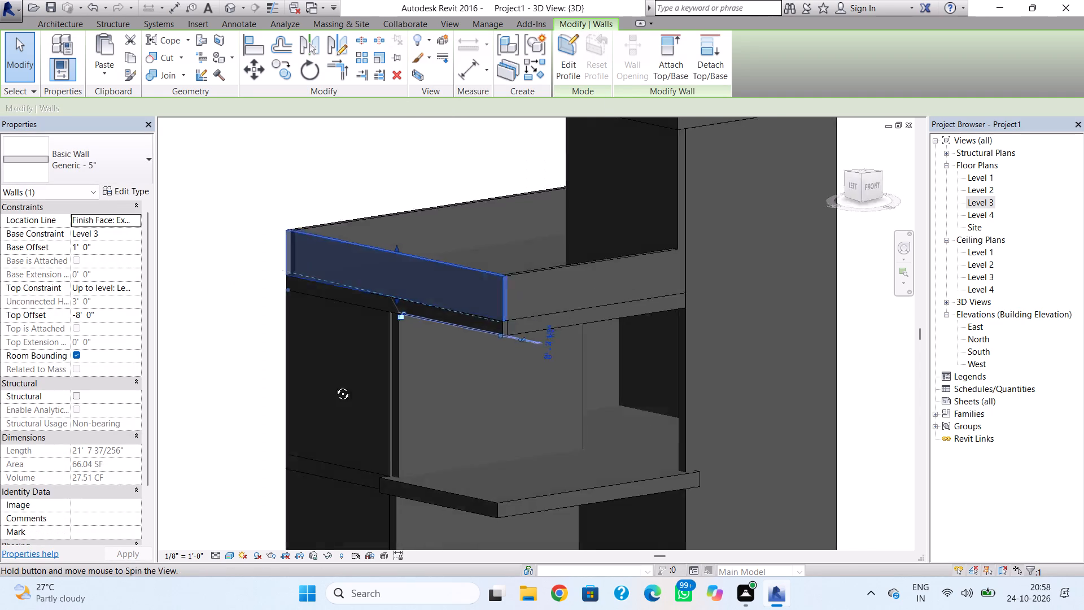
pyautogui.keyDown('shift'); pyautogui.moveTo(334, 385); pyautogui.dragTo(310, 362, button='right'); pyautogui.keyUp('shift')
pyautogui.click(469, 286)
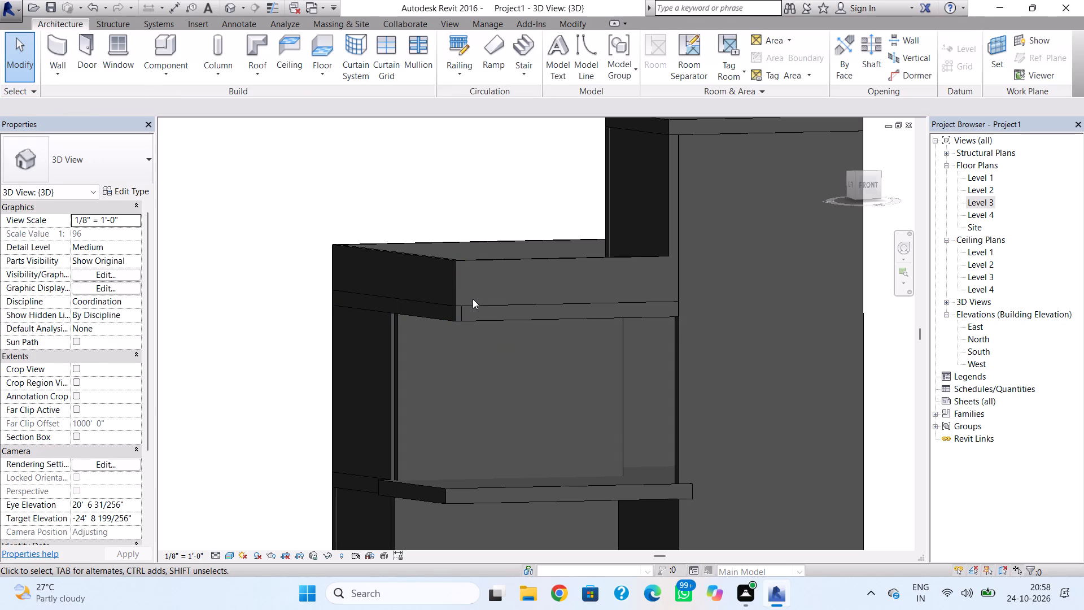
pyautogui.click(473, 301)
pyautogui.press('Escape')
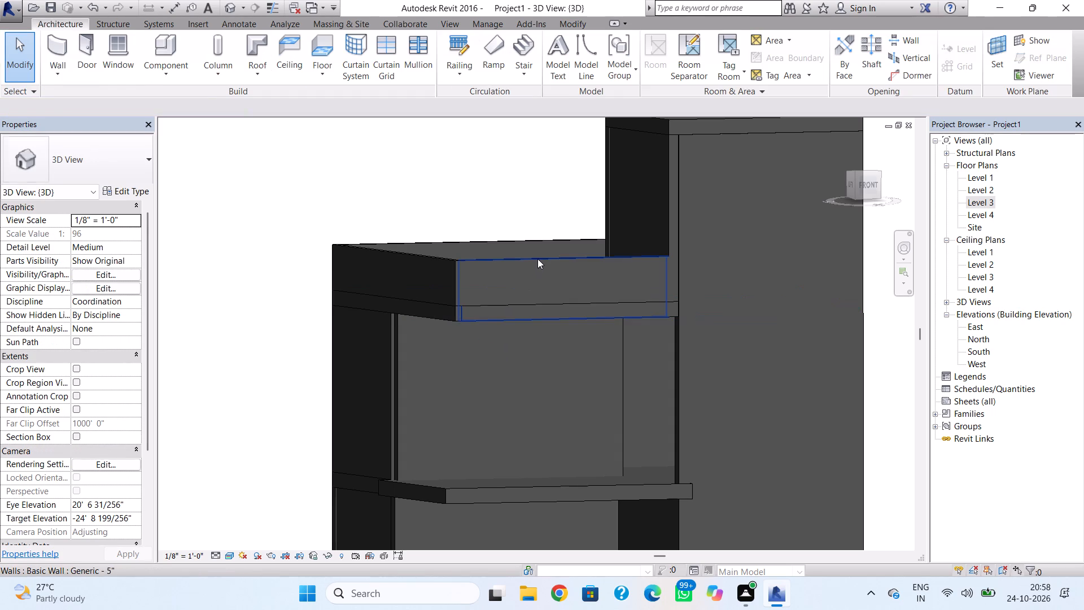
pyautogui.click(537, 259)
pyautogui.moveTo(560, 322); pyautogui.dragTo(557, 314)
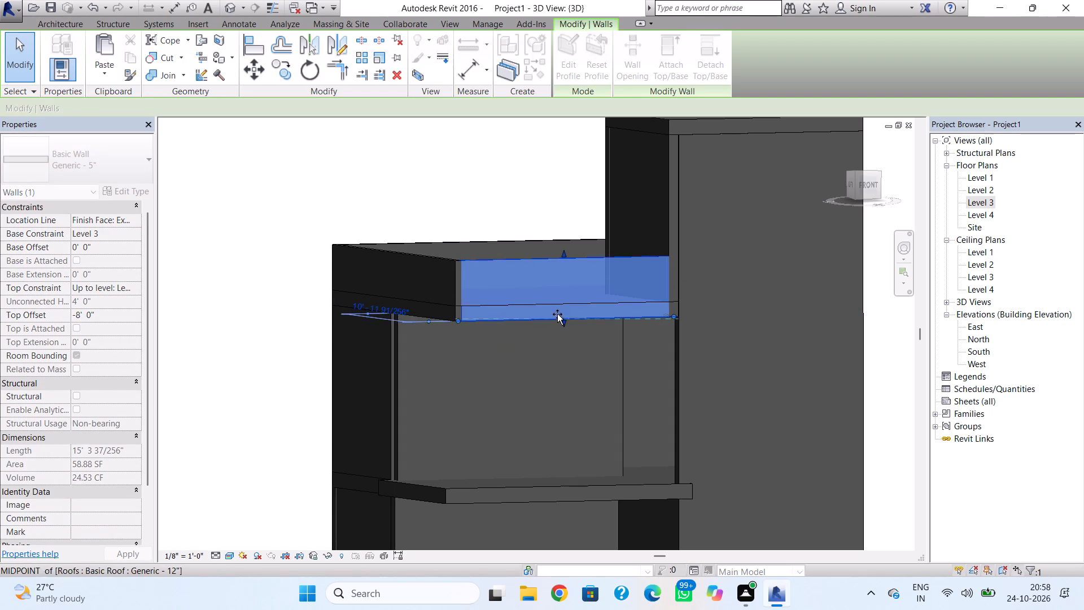
pyautogui.moveTo(557, 314); pyautogui.dragTo(556, 307)
pyautogui.press('Escape')
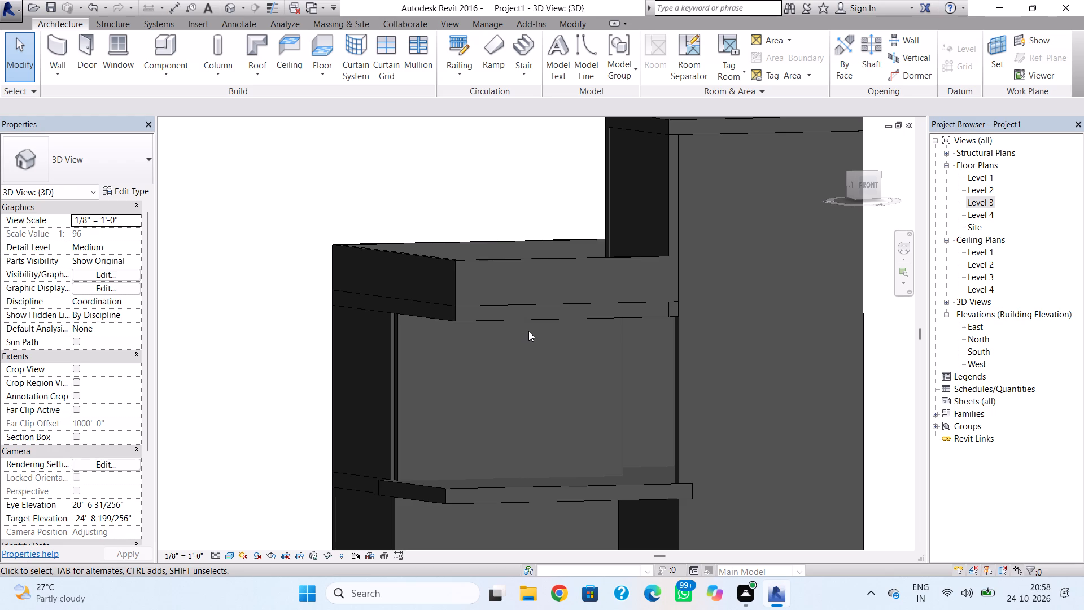
# In the Level 3 floor plan, nudge the south Level 3 wall outward about 5" toward the roof's south edge.
pyautogui.doubleClick(993, 200)
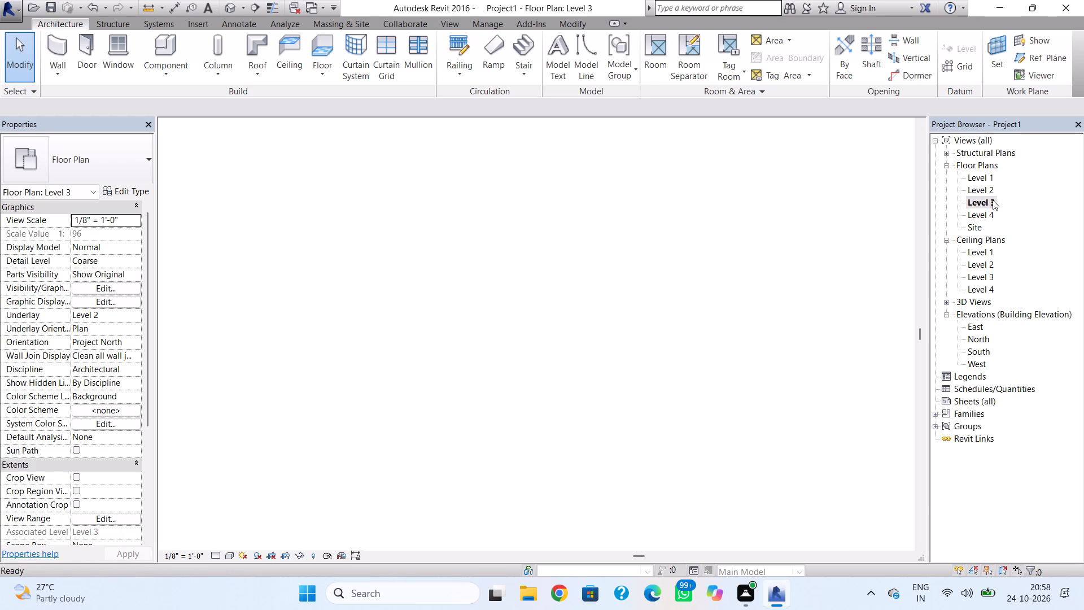
pyautogui.scroll(-1, 667, 359)
pyautogui.moveTo(667, 360); pyautogui.dragTo(667, 342, button='middle')
pyautogui.click(480, 444)
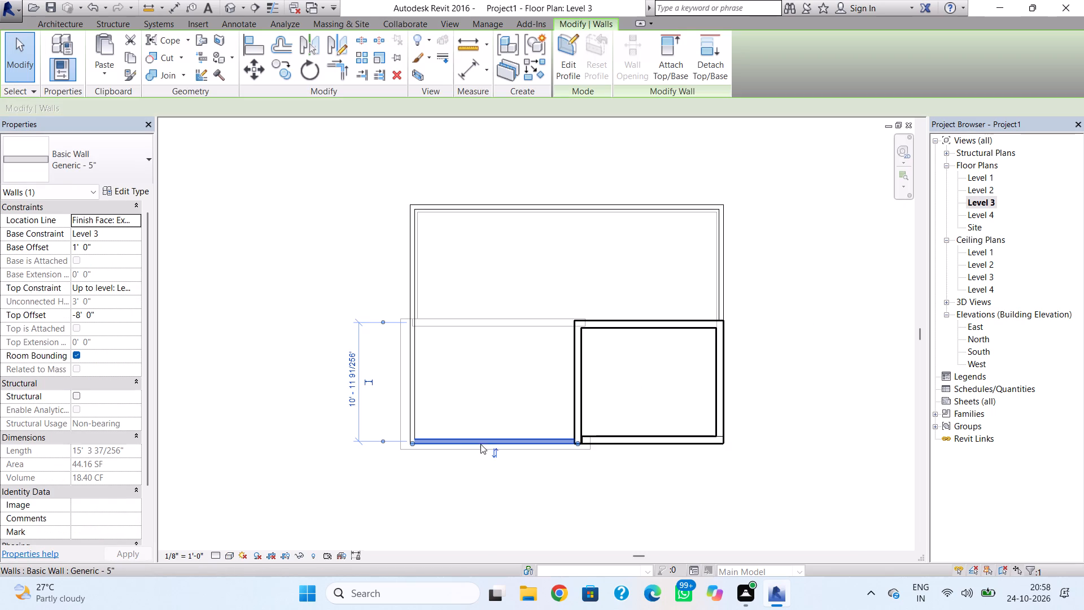
pyautogui.scroll(7, 481, 446)
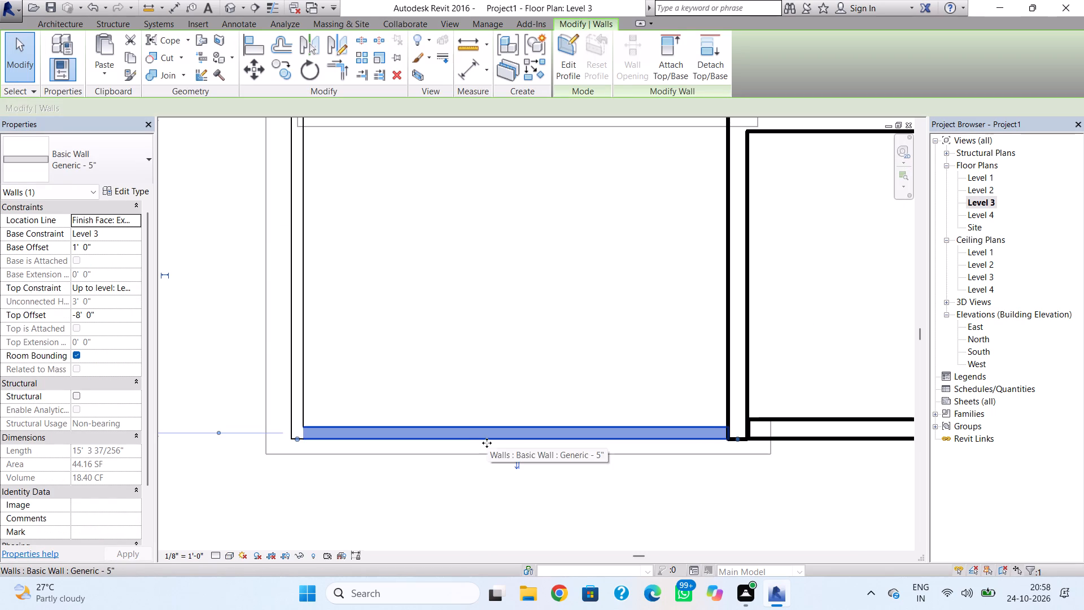
pyautogui.press('Down')
pyautogui.press('Down')
pyautogui.press('Down')
pyautogui.press('Down')
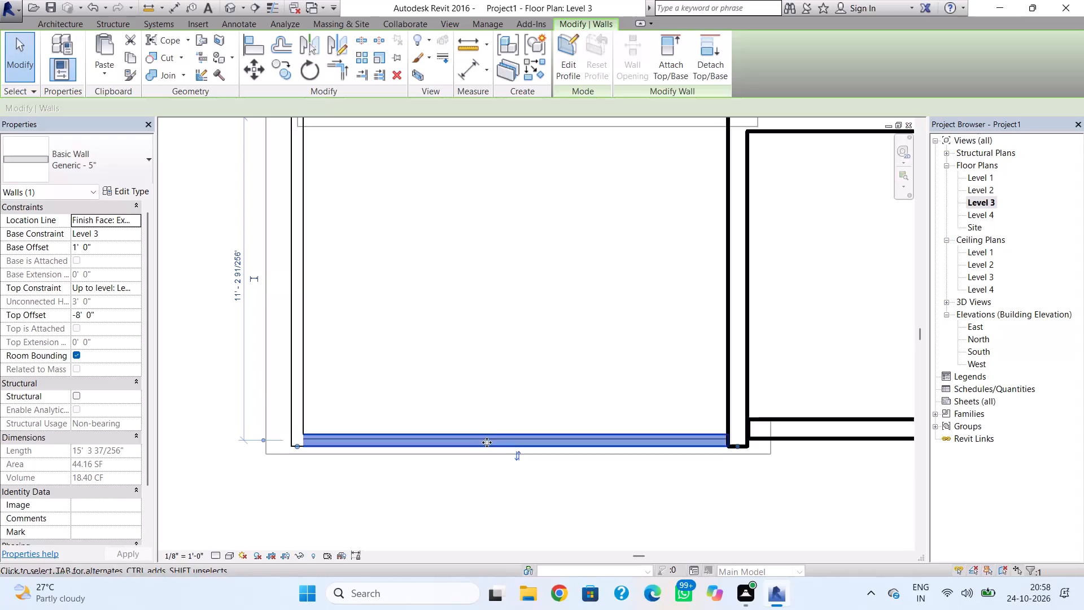
pyautogui.press('Down')
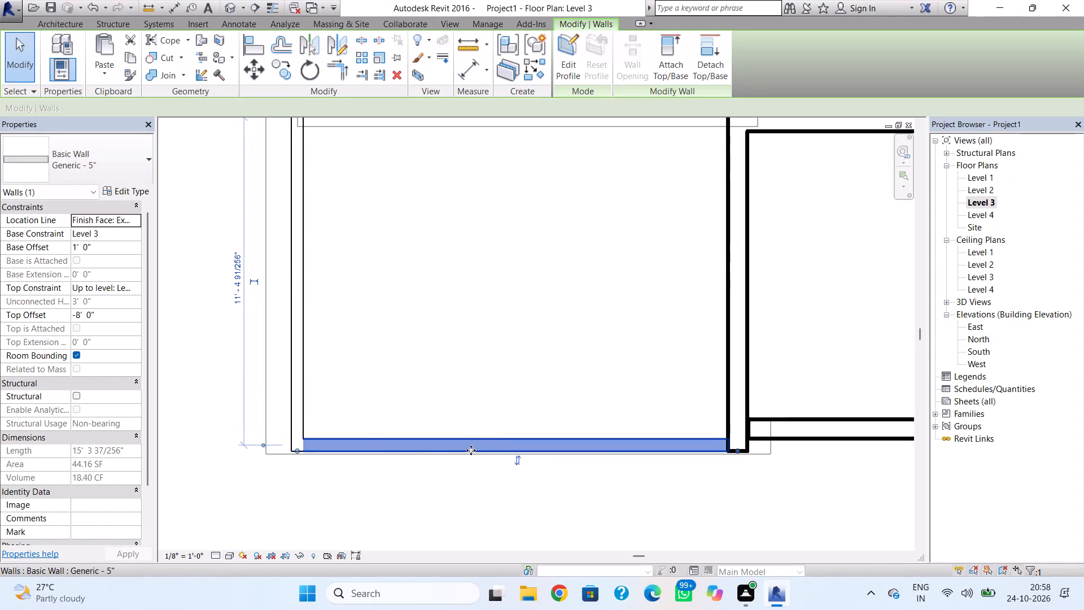
# Nudge the west Level 3 wall outward about 5" toward the roof's west edge.
pyautogui.click(300, 419)
pyautogui.press('Left')
pyautogui.press('Left')
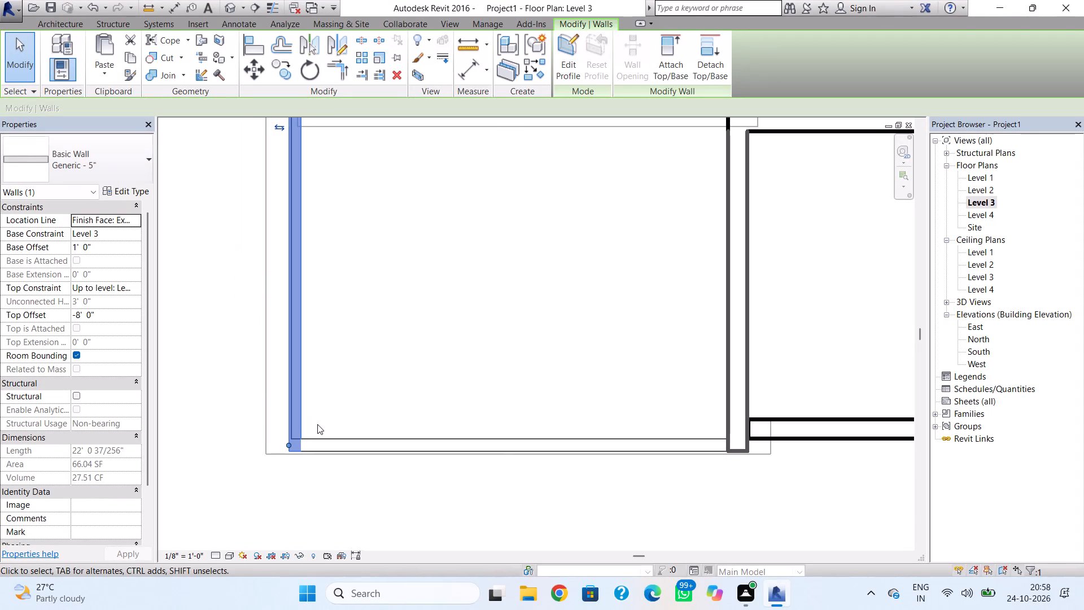
pyautogui.press('Left')
pyautogui.press('Left')
pyautogui.press('Left')
pyautogui.moveTo(347, 414); pyautogui.dragTo(353, 457, button='middle')
pyautogui.scroll(-1, 350, 432)
pyautogui.moveTo(369, 337); pyautogui.dragTo(363, 516, button='middle')
pyautogui.moveTo(380, 340); pyautogui.dragTo(365, 491, button='middle')
pyautogui.scroll(-1, 380, 350)
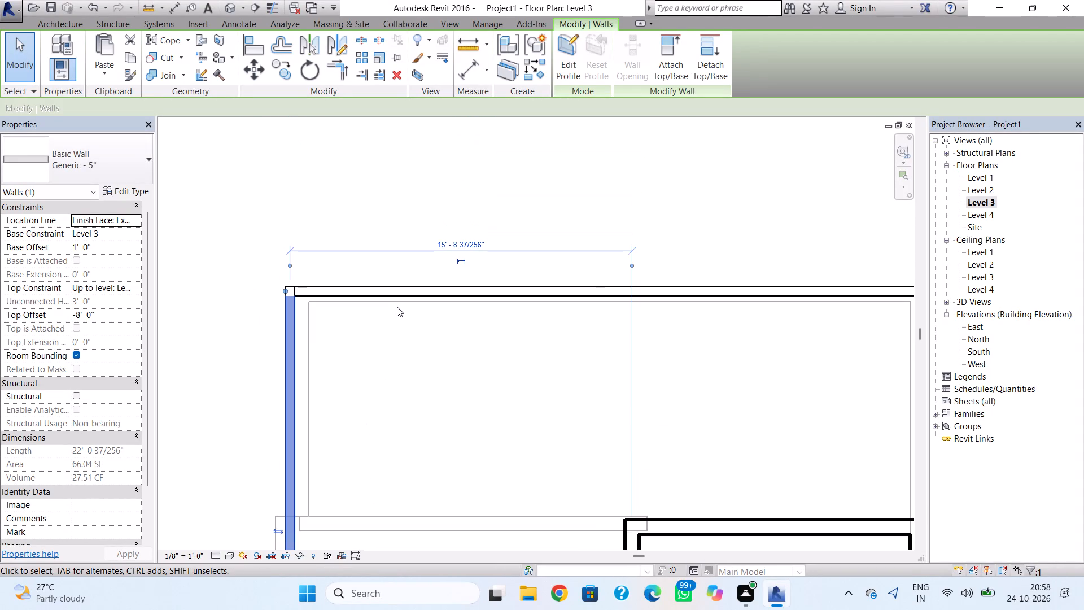
# Nudge the north Level 3 wall outward about 5" toward the roof's north edge.
pyautogui.click(398, 297)
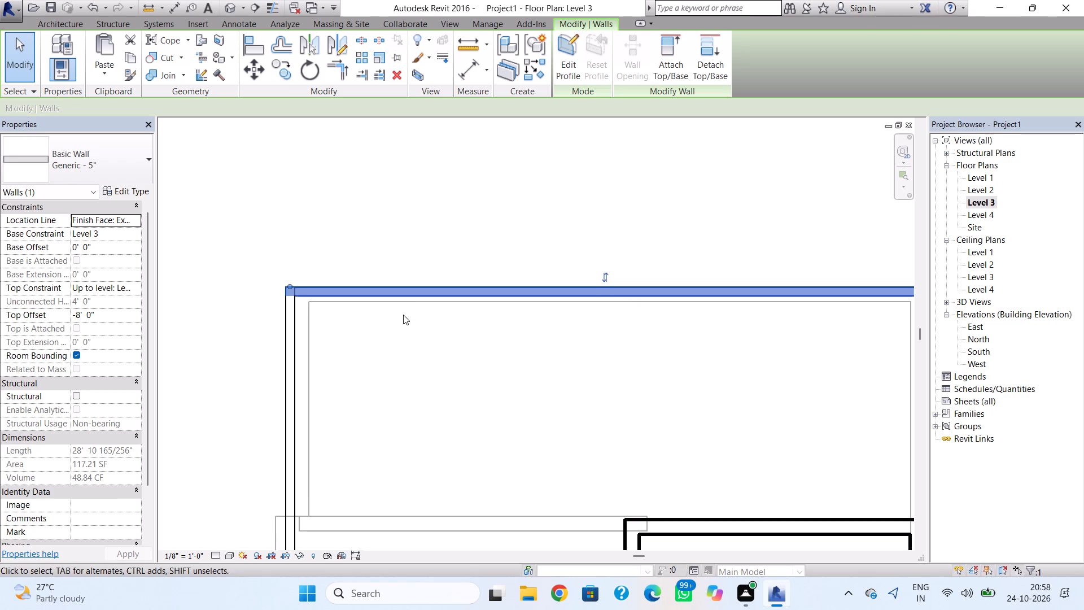
pyautogui.press('Up')
pyautogui.press('Up')
pyautogui.press('Up')
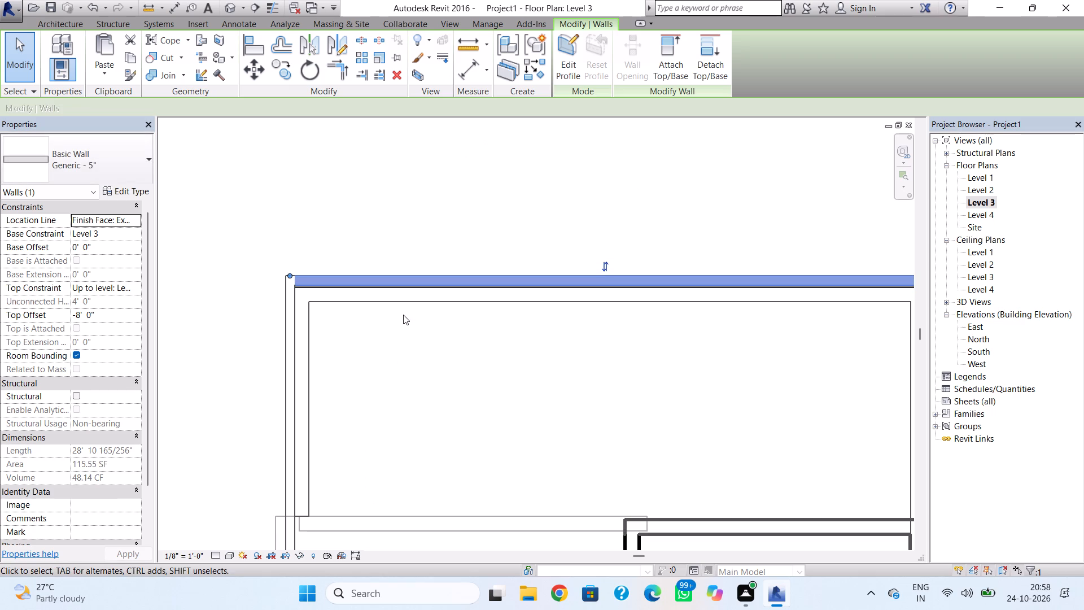
pyautogui.press('Down')
pyautogui.moveTo(435, 328); pyautogui.dragTo(273, 343, button='middle')
pyautogui.scroll(3, 395, 312)
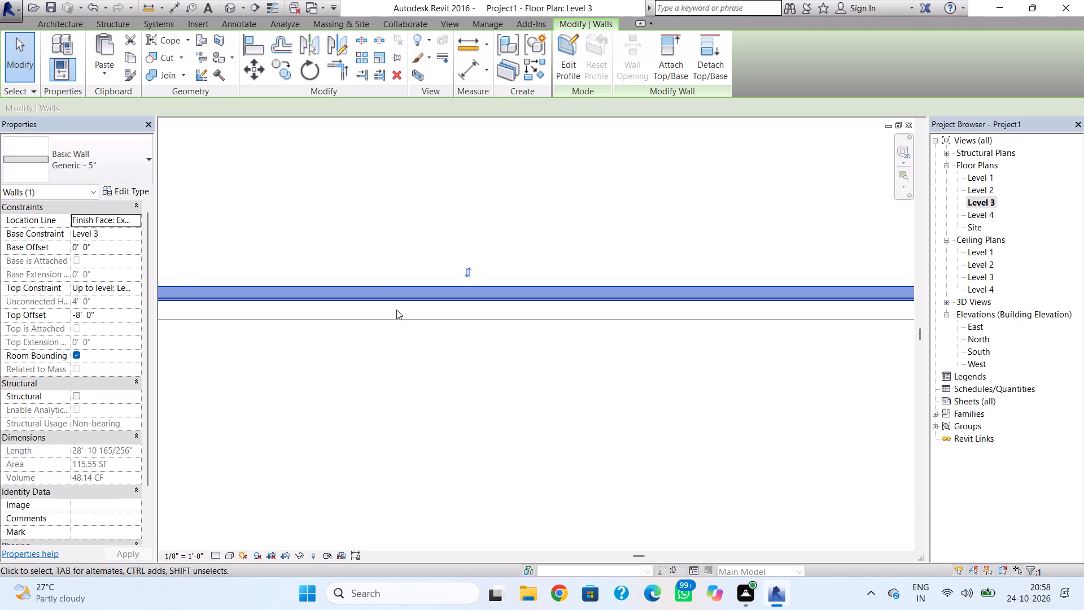
pyautogui.press('Up')
pyautogui.scroll(-3, 480, 338)
pyautogui.moveTo(483, 341); pyautogui.dragTo(394, 323, button='middle')
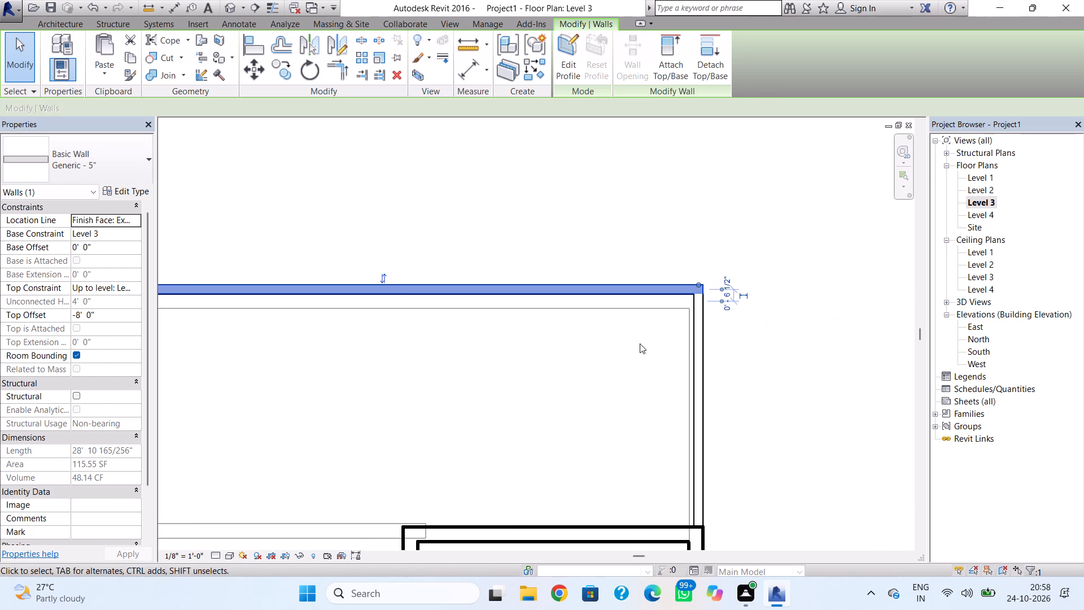
# Nudge the east Level 3 wall outward about 5" toward the roof's east edge.
pyautogui.click(699, 346)
pyautogui.press('Right')
pyautogui.press('Right')
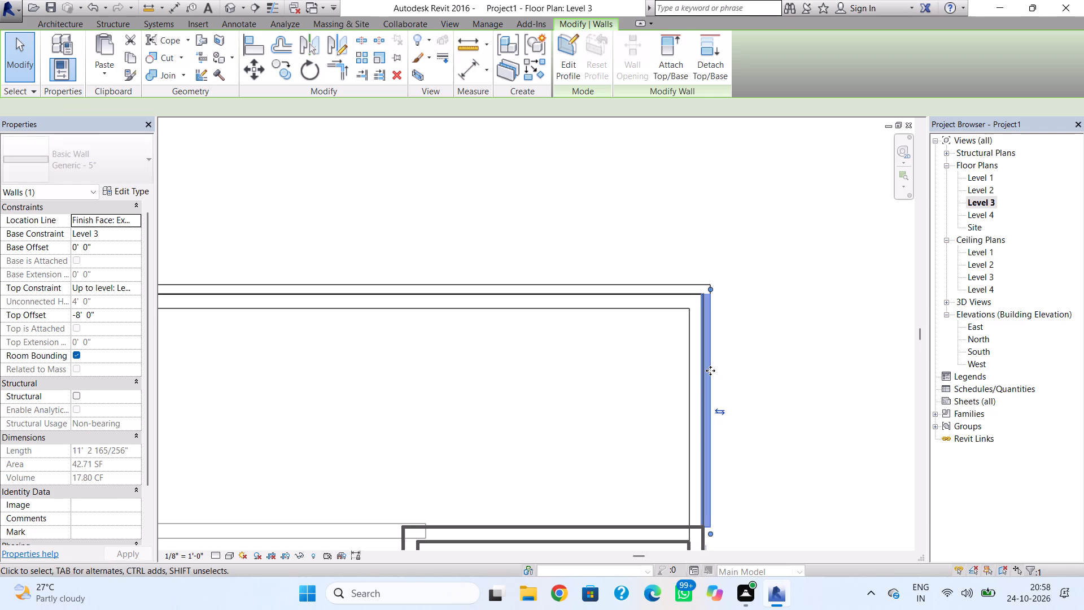
pyautogui.press('Right')
pyautogui.scroll(8, 710, 371)
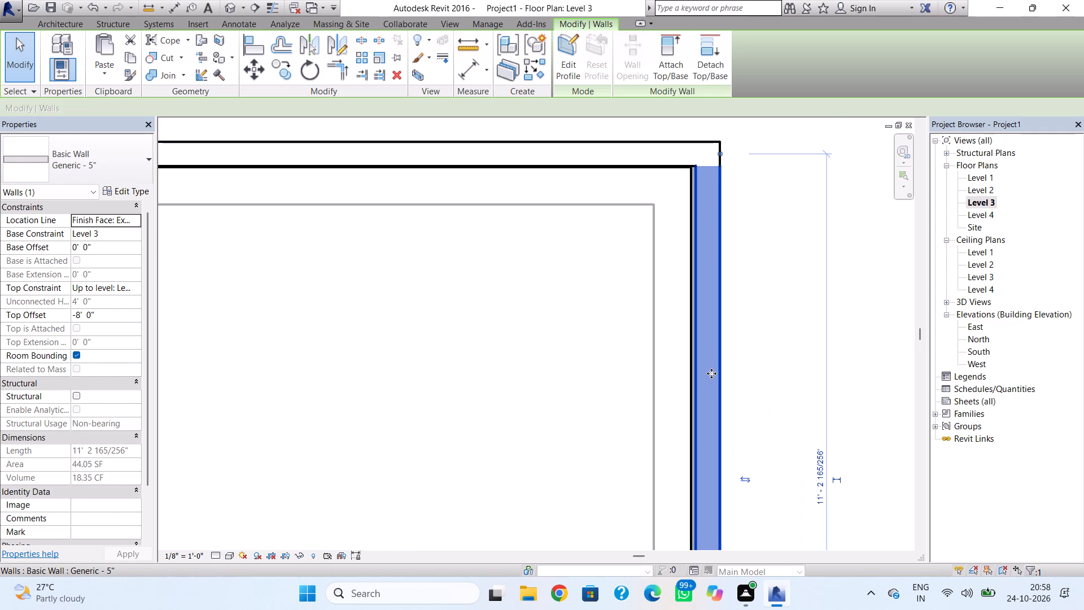
pyautogui.press('Left')
pyautogui.press('Left')
pyautogui.scroll(4, 784, 372)
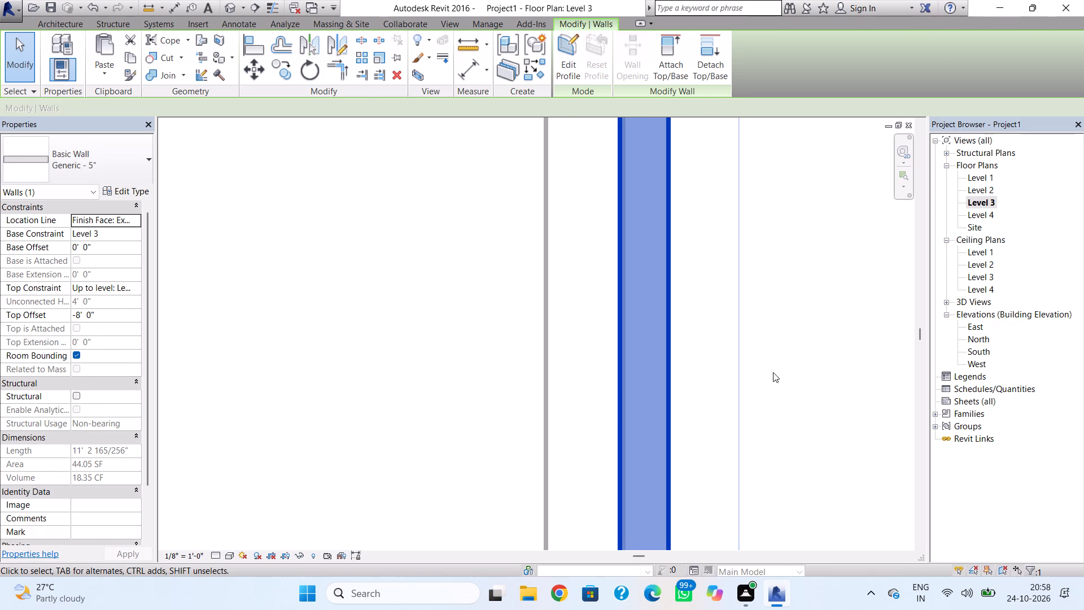
pyautogui.click(789, 338)
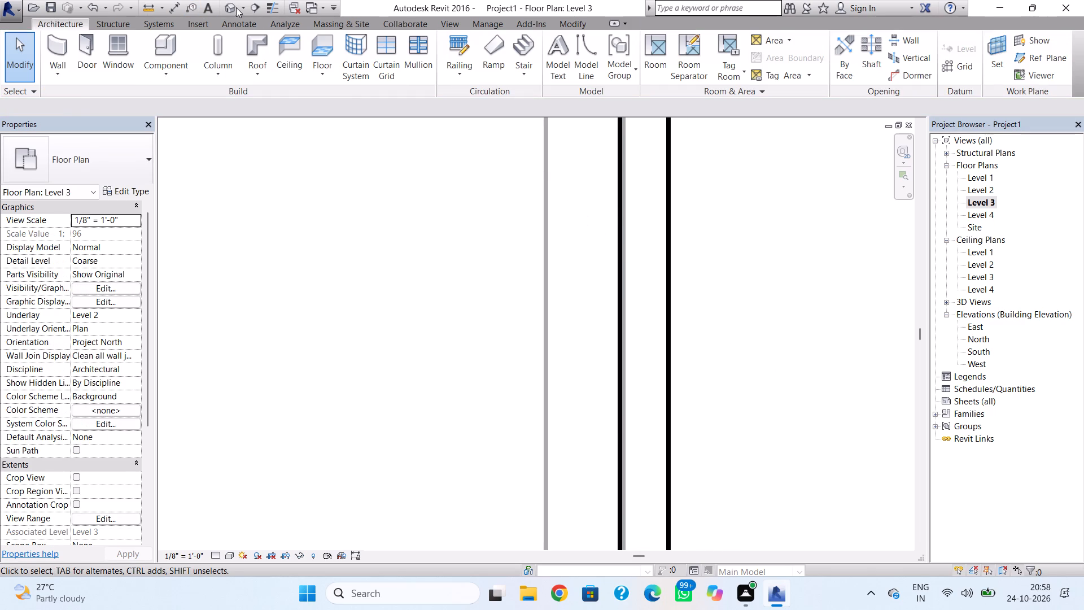
# In the 3D view, lower the bottom edge of the south Level 3 wall beside the tower to a 0' 0" base offset.
pyautogui.click(231, 3)
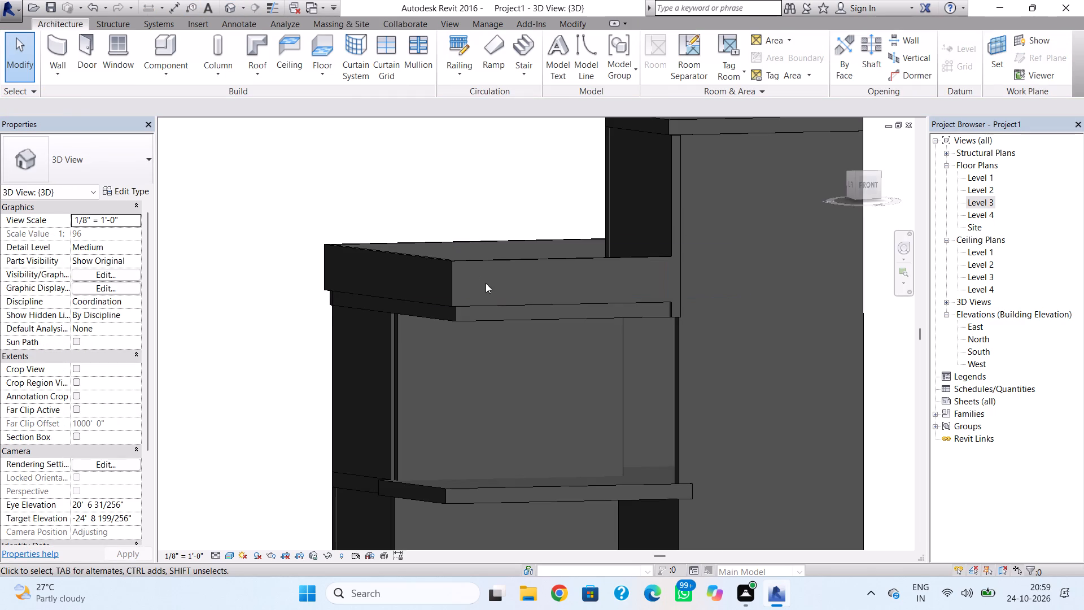
pyautogui.click(492, 300)
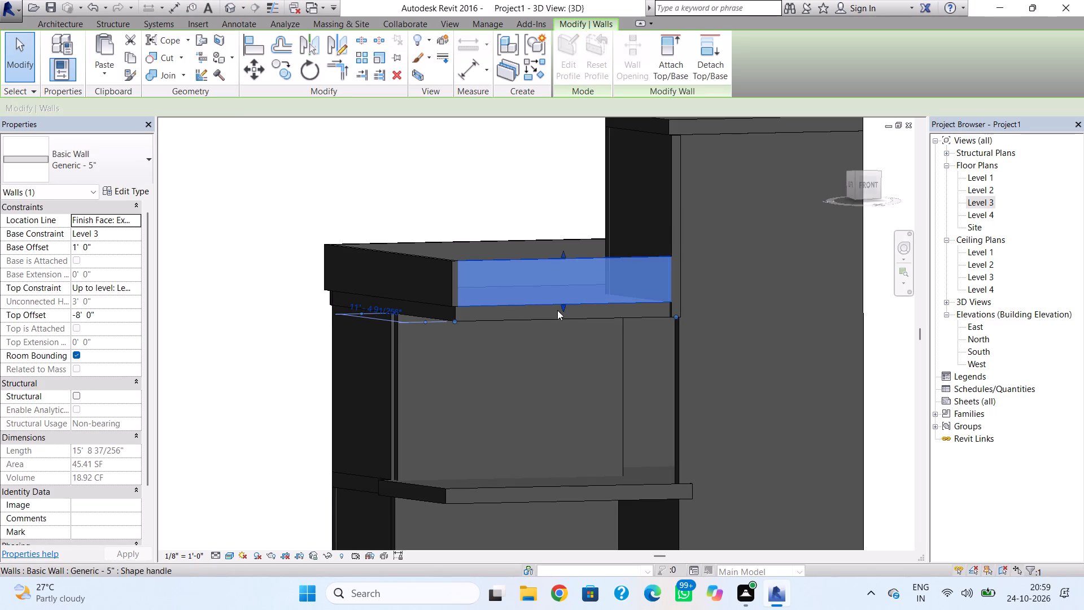
pyautogui.moveTo(560, 305); pyautogui.dragTo(560, 317)
pyautogui.click(548, 335)
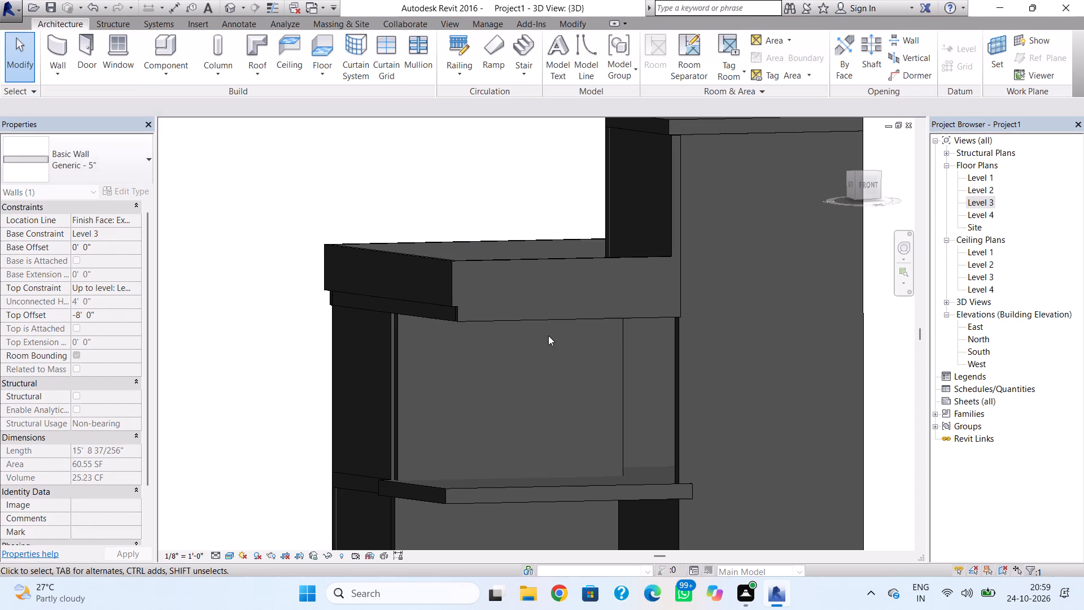
# Lower the bottom edge of the west Level 3 wall to the roof slab's underside, a 0' 0" base offset.
pyautogui.keyDown('shift'); pyautogui.moveTo(396, 332); pyautogui.dragTo(557, 334, button='right'); pyautogui.keyUp('shift')
pyautogui.click(439, 300)
pyautogui.press('Escape')
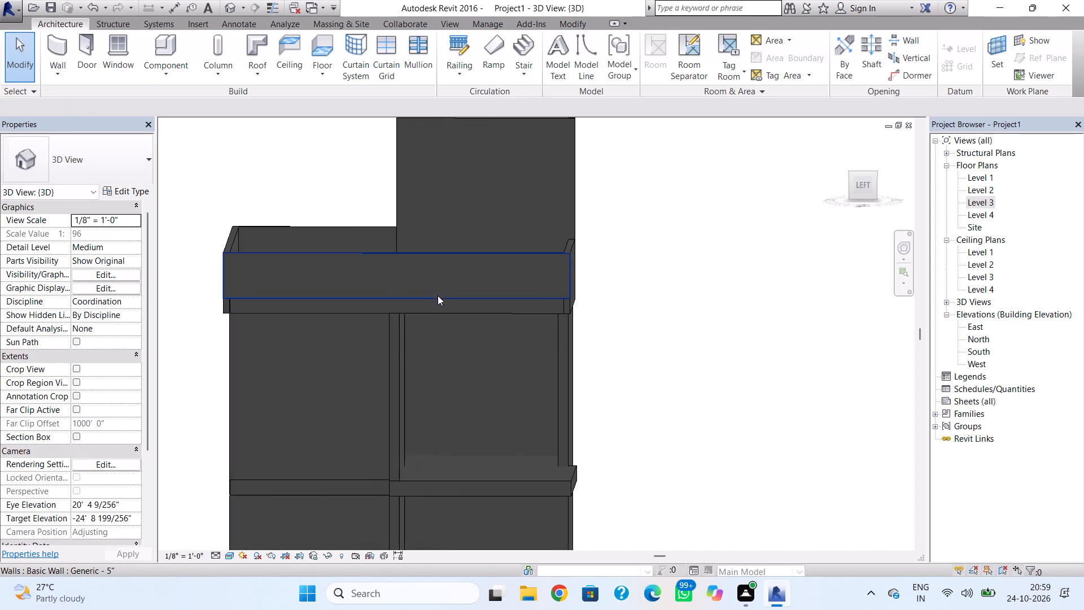
pyautogui.click(436, 293)
pyautogui.moveTo(400, 303); pyautogui.dragTo(402, 312)
pyautogui.keyDown('shift'); pyautogui.moveTo(325, 352); pyautogui.dragTo(369, 353, button='right'); pyautogui.keyUp('shift')
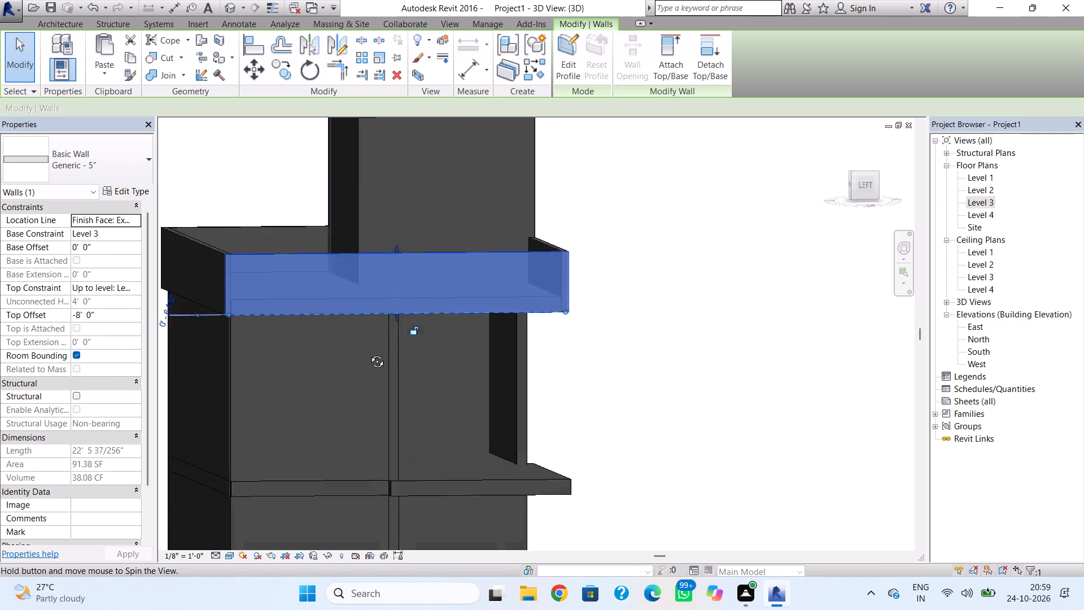
# Examine the Level 3 parapet walls against the roof edges and tower from all sides of the house.
pyautogui.keyDown('shift'); pyautogui.moveTo(369, 353); pyautogui.dragTo(573, 365, button='right'); pyautogui.keyUp('shift')
pyautogui.click(364, 331)
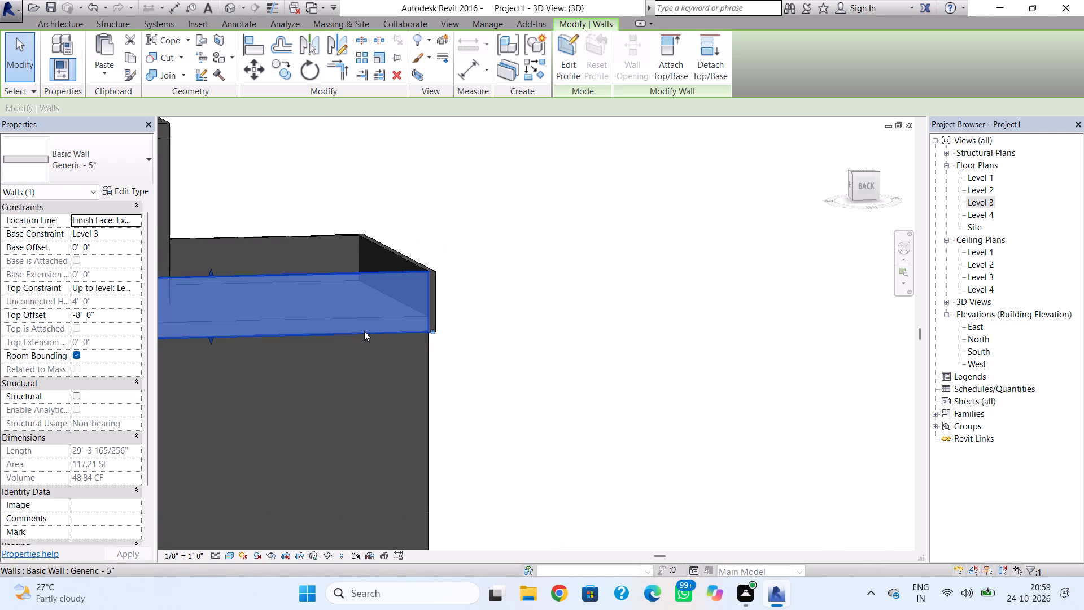
pyautogui.keyDown('shift'); pyautogui.moveTo(560, 361); pyautogui.dragTo(414, 355, button='right'); pyautogui.keyUp('shift')
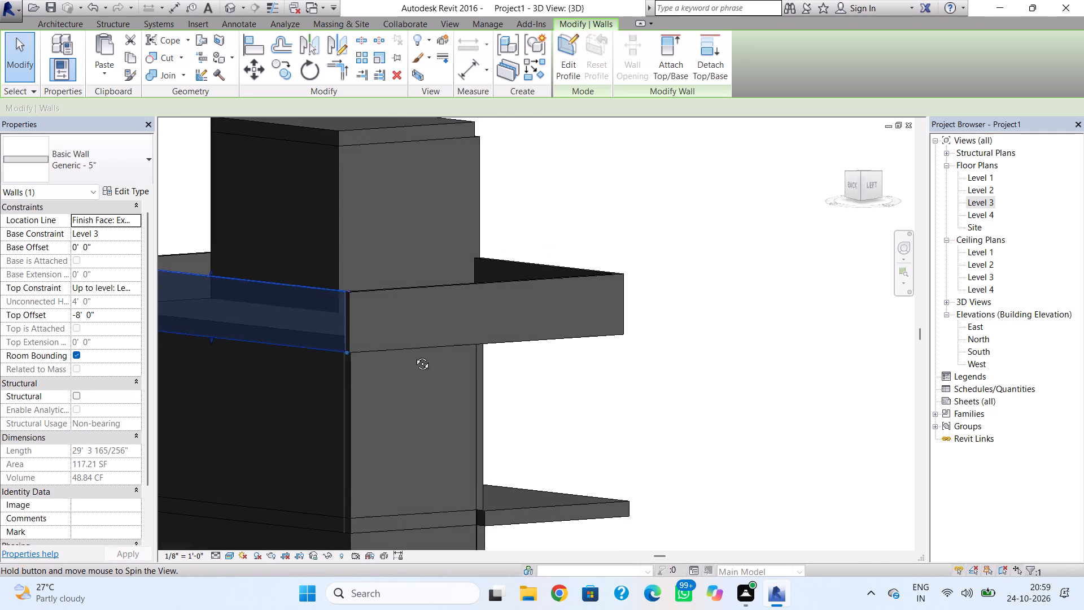
pyautogui.keyDown('shift'); pyautogui.moveTo(414, 355); pyautogui.dragTo(642, 363, button='right'); pyautogui.keyUp('shift')
pyautogui.scroll(-1, 423, 341)
pyautogui.moveTo(423, 341); pyautogui.dragTo(663, 307, button='middle')
pyautogui.keyDown('shift'); pyautogui.moveTo(401, 317); pyautogui.dragTo(483, 321, button='right'); pyautogui.keyUp('shift')
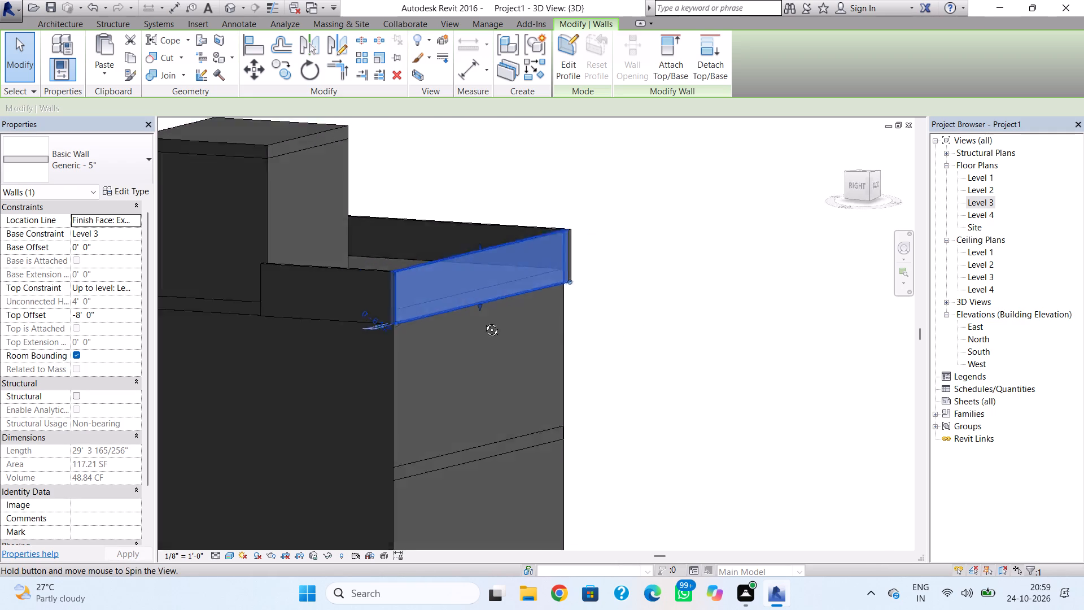
pyautogui.keyDown('shift'); pyautogui.moveTo(483, 321); pyautogui.dragTo(503, 321, button='right'); pyautogui.keyUp('shift')
pyautogui.keyDown('shift'); pyautogui.moveTo(319, 334); pyautogui.dragTo(489, 340, button='right'); pyautogui.keyUp('shift')
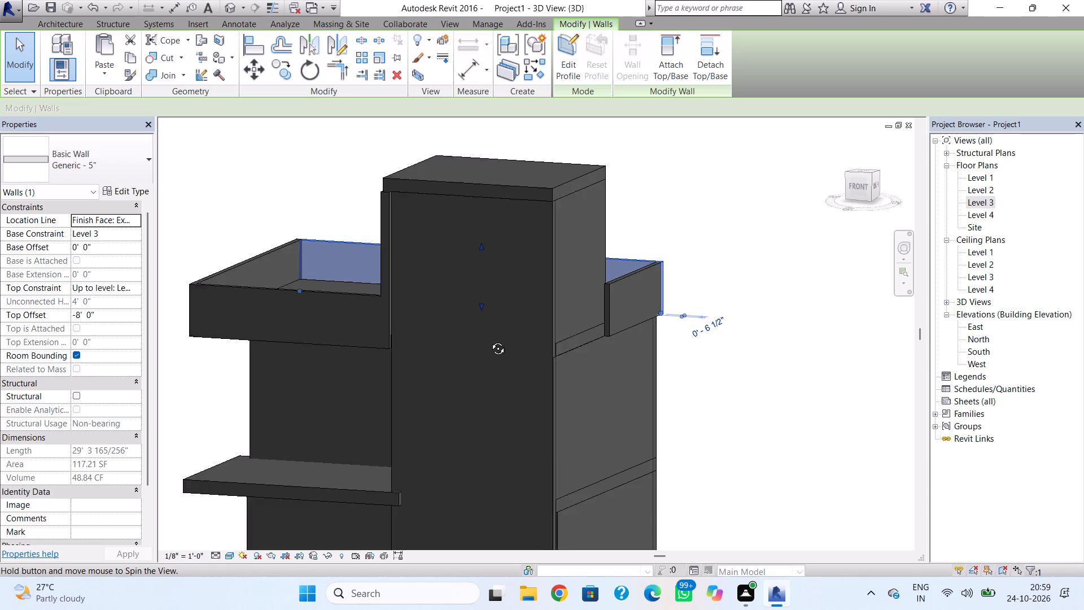
pyautogui.keyDown('shift'); pyautogui.moveTo(489, 340); pyautogui.dragTo(519, 332, button='right'); pyautogui.keyUp('shift')
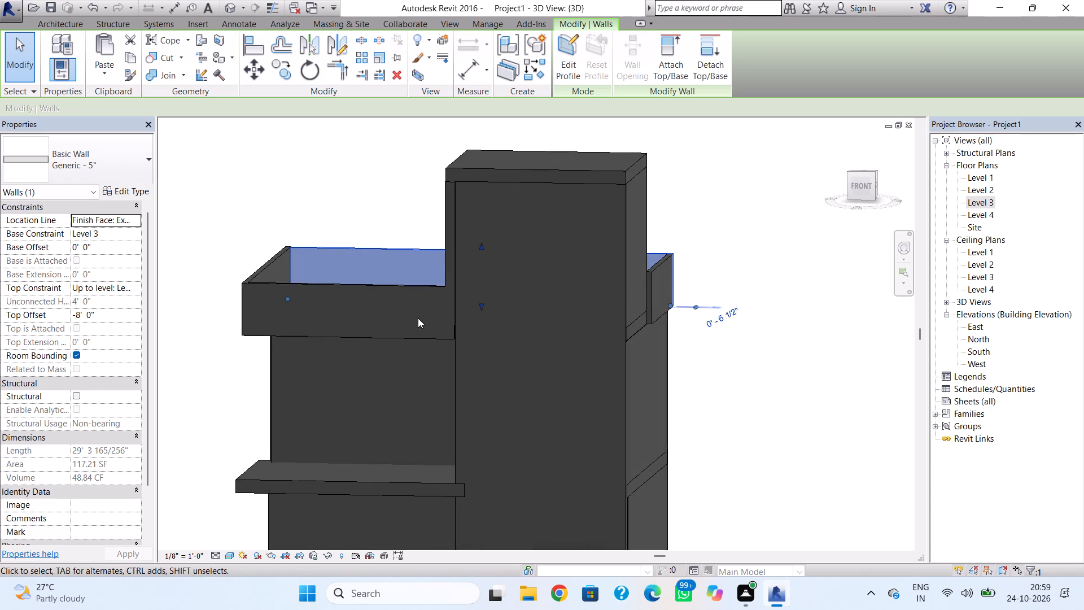
pyautogui.press('Escape')
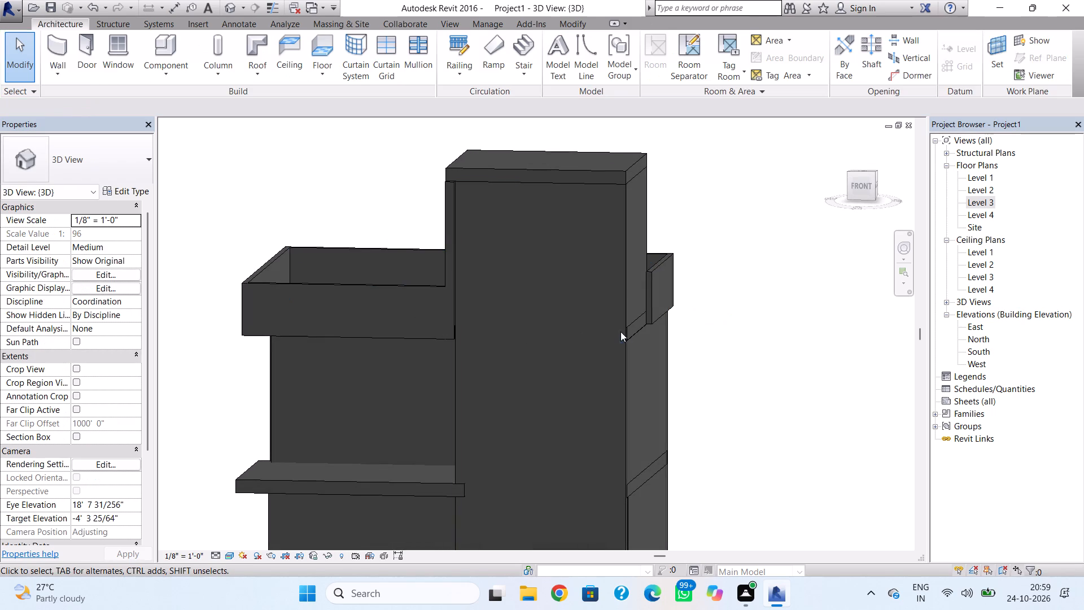
pyautogui.keyDown('shift'); pyautogui.moveTo(630, 328); pyautogui.dragTo(214, 344, button='right'); pyautogui.keyUp('shift')
pyautogui.keyDown('shift'); pyautogui.moveTo(572, 298); pyautogui.dragTo(505, 313, button='right'); pyautogui.keyUp('shift')
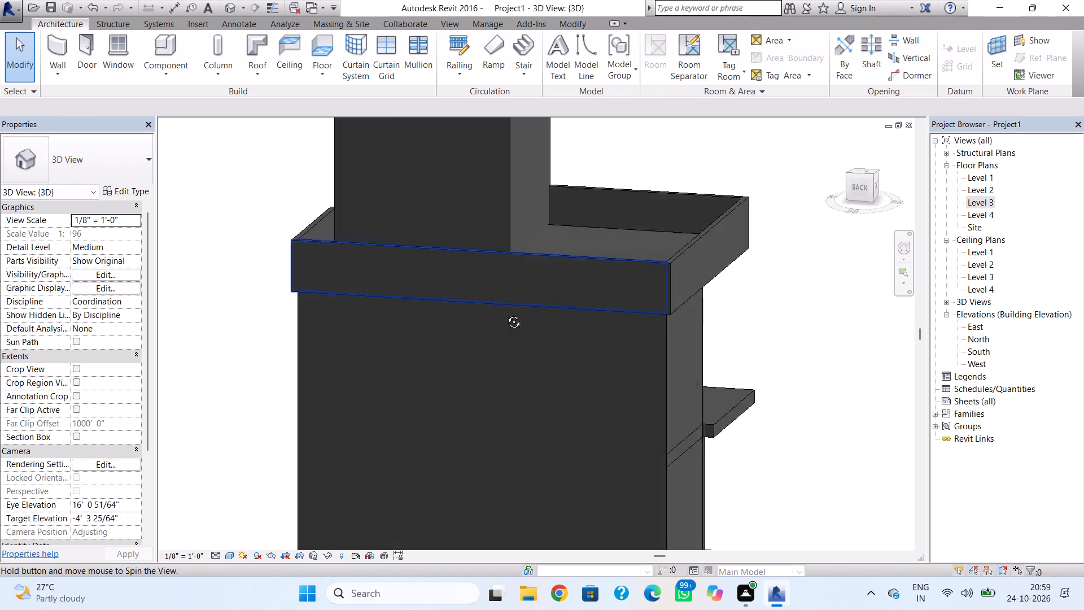
pyautogui.keyDown('shift'); pyautogui.moveTo(505, 313); pyautogui.dragTo(327, 325, button='right'); pyautogui.keyUp('shift')
pyautogui.keyDown('shift'); pyautogui.moveTo(692, 321); pyautogui.dragTo(641, 324, button='right'); pyautogui.keyUp('shift')
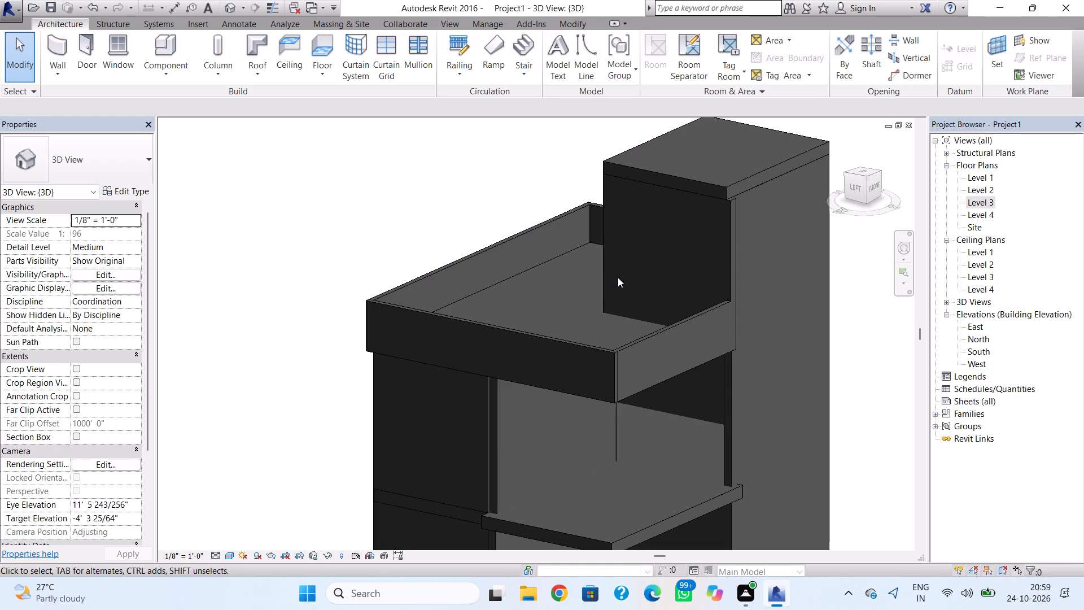
pyautogui.moveTo(757, 319); pyautogui.dragTo(702, 319, button='right')
pyautogui.press('Escape')
pyautogui.keyDown('shift'); pyautogui.moveTo(799, 330); pyautogui.dragTo(731, 292, button='right'); pyautogui.keyUp('shift')
pyautogui.scroll(-1, 731, 294)
pyautogui.moveTo(732, 293); pyautogui.dragTo(742, 251, button='middle')
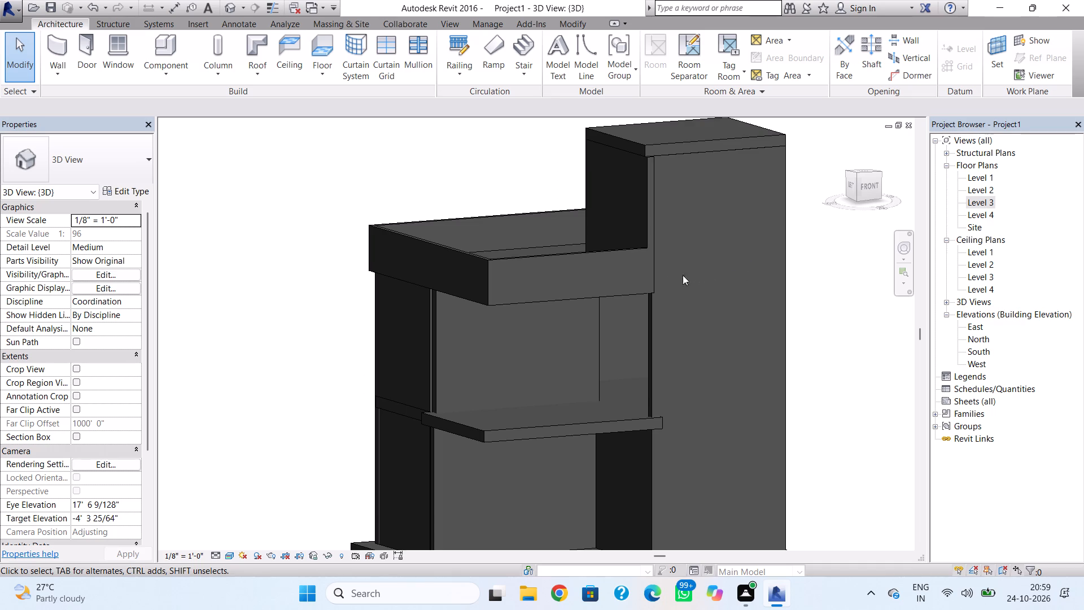
# In the Level 3 floor plan, pull back the south end of the tower's west 8" wall to a 10' 8" length.
pyautogui.click(654, 215)
pyautogui.keyDown('shift'); pyautogui.moveTo(663, 241); pyautogui.dragTo(800, 315, button='right'); pyautogui.keyUp('shift')
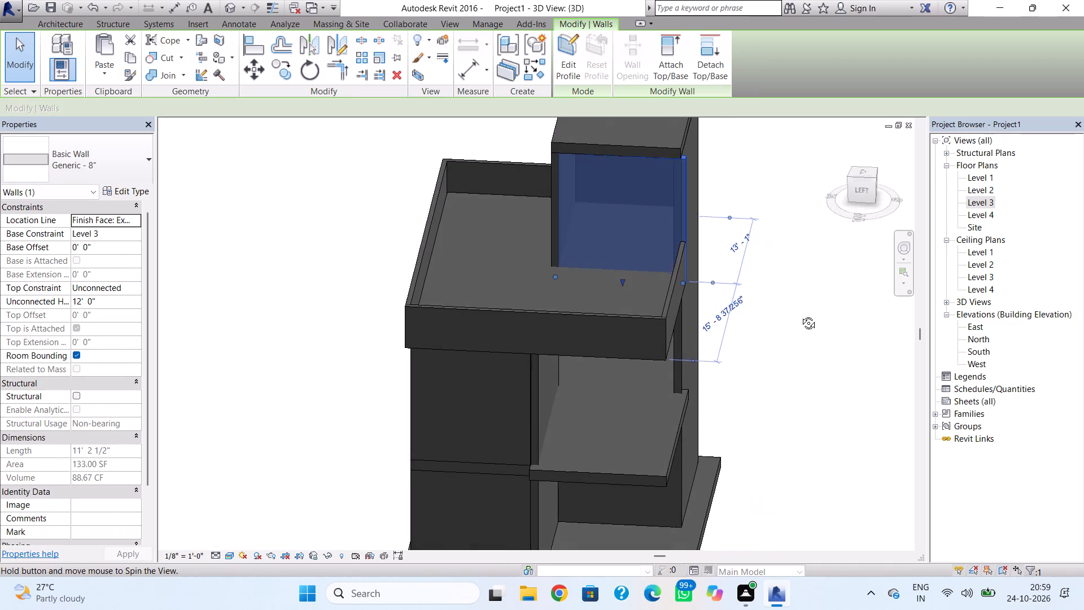
pyautogui.keyDown('shift'); pyautogui.moveTo(800, 315); pyautogui.dragTo(802, 323, button='right'); pyautogui.keyUp('shift')
pyautogui.doubleClick(983, 202)
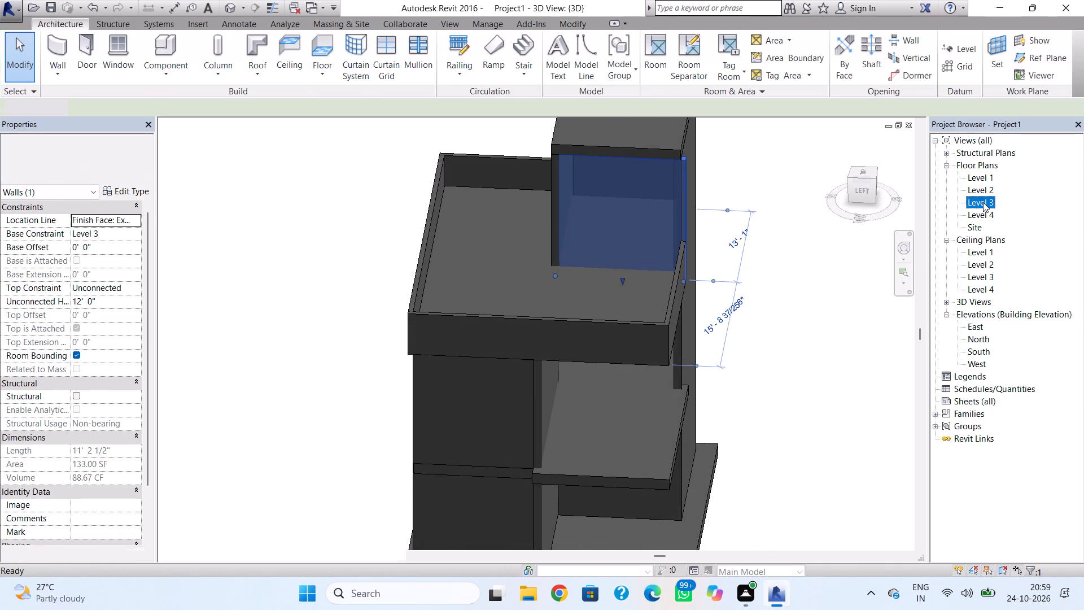
pyautogui.scroll(-10, 675, 348)
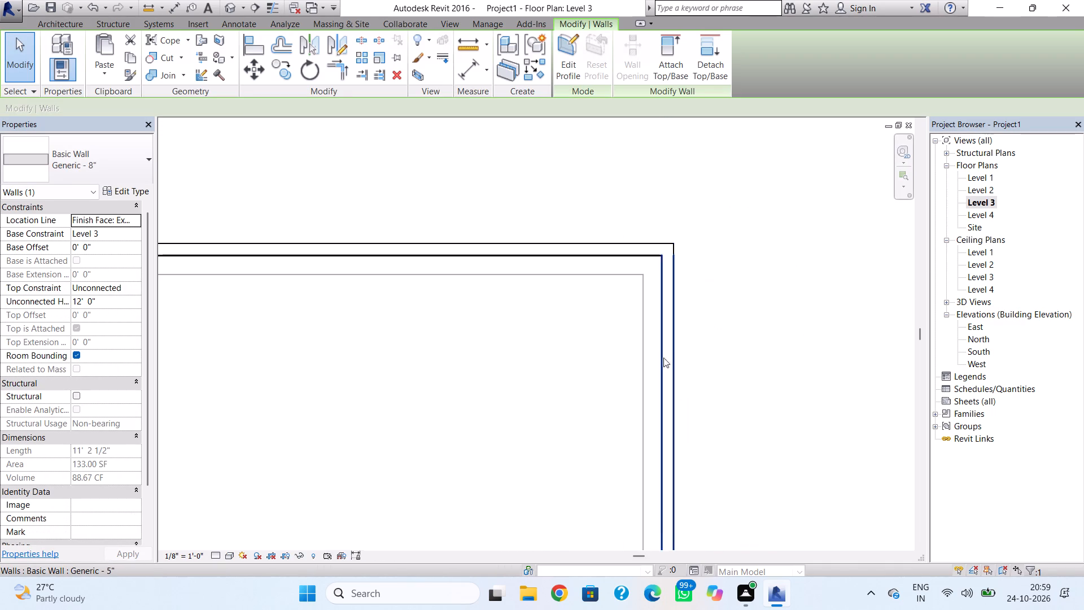
pyautogui.scroll(-3, 663, 358)
pyautogui.scroll(-1, 609, 363)
pyautogui.moveTo(554, 436); pyautogui.dragTo(601, 323, button='middle')
pyautogui.moveTo(550, 424); pyautogui.dragTo(601, 302, button='middle')
pyautogui.scroll(1, 553, 419)
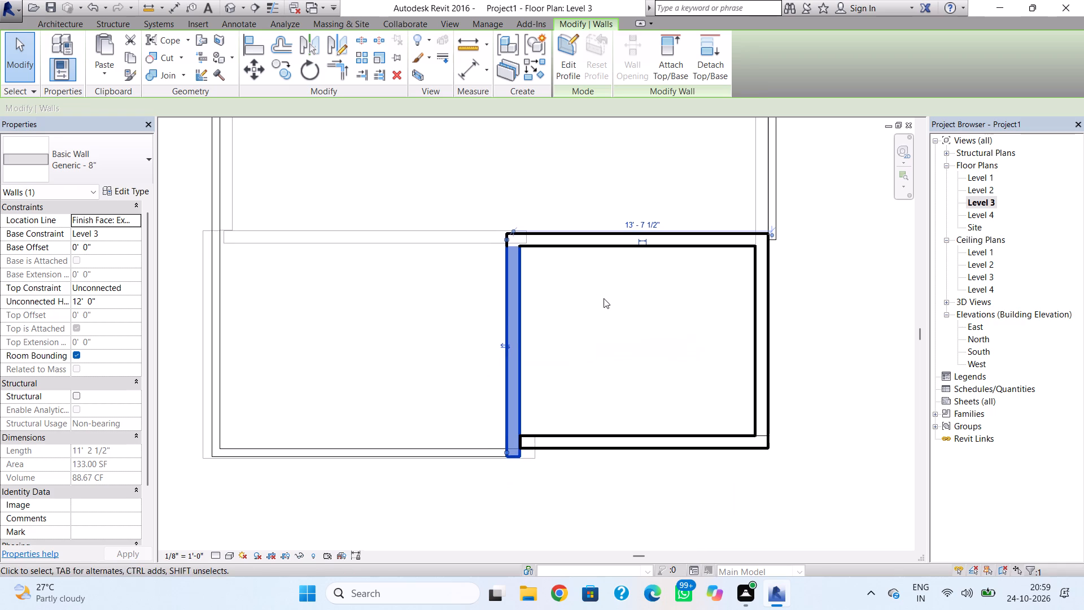
pyautogui.scroll(3, 509, 456)
pyautogui.moveTo(505, 450); pyautogui.dragTo(505, 449)
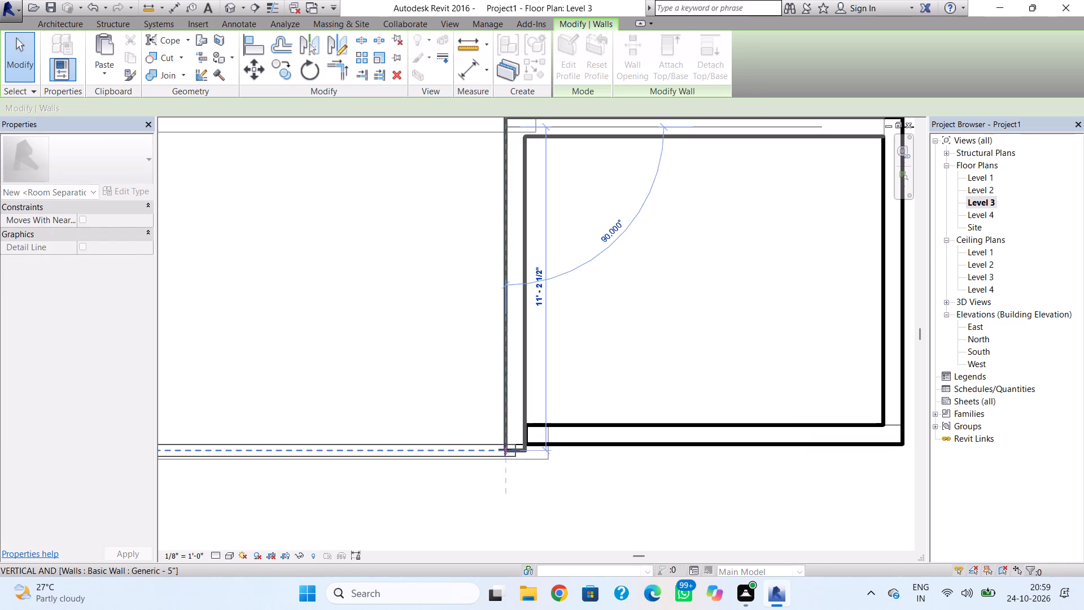
pyautogui.moveTo(505, 449); pyautogui.dragTo(503, 435)
pyautogui.scroll(3, 504, 443)
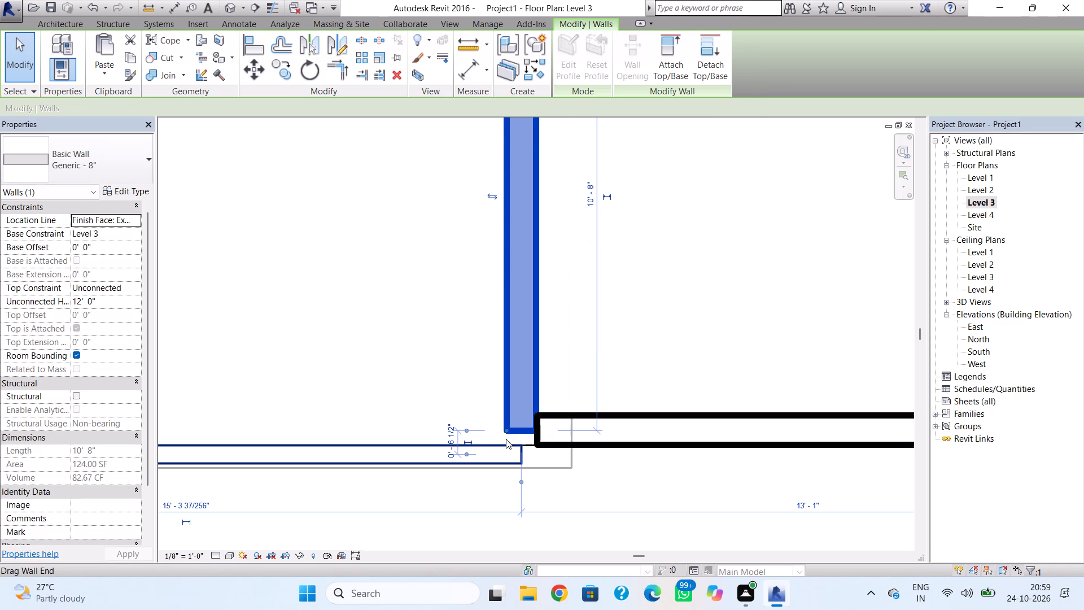
pyautogui.scroll(5, 513, 426)
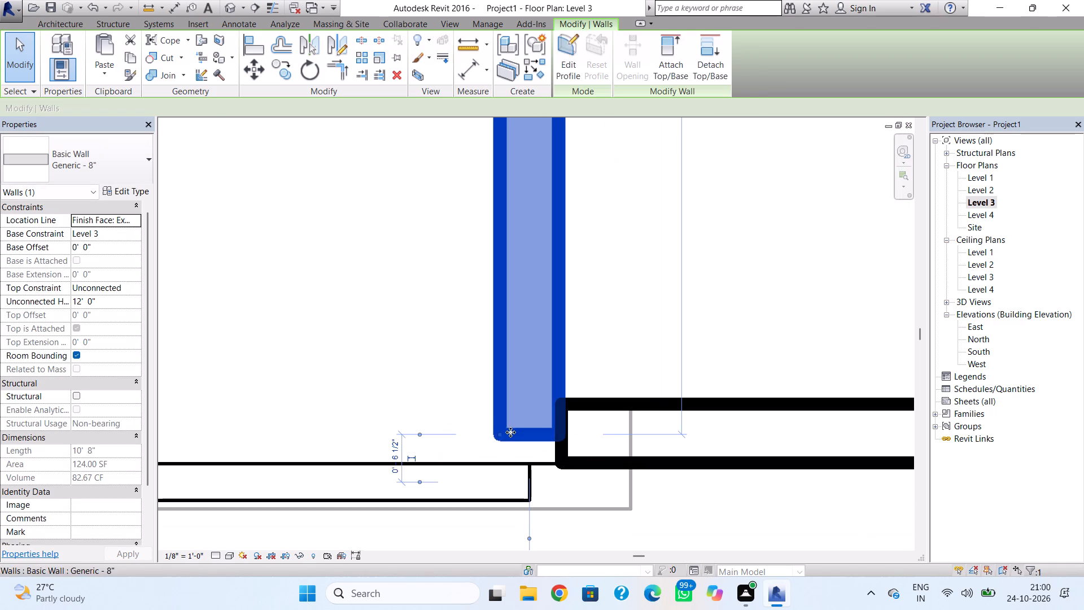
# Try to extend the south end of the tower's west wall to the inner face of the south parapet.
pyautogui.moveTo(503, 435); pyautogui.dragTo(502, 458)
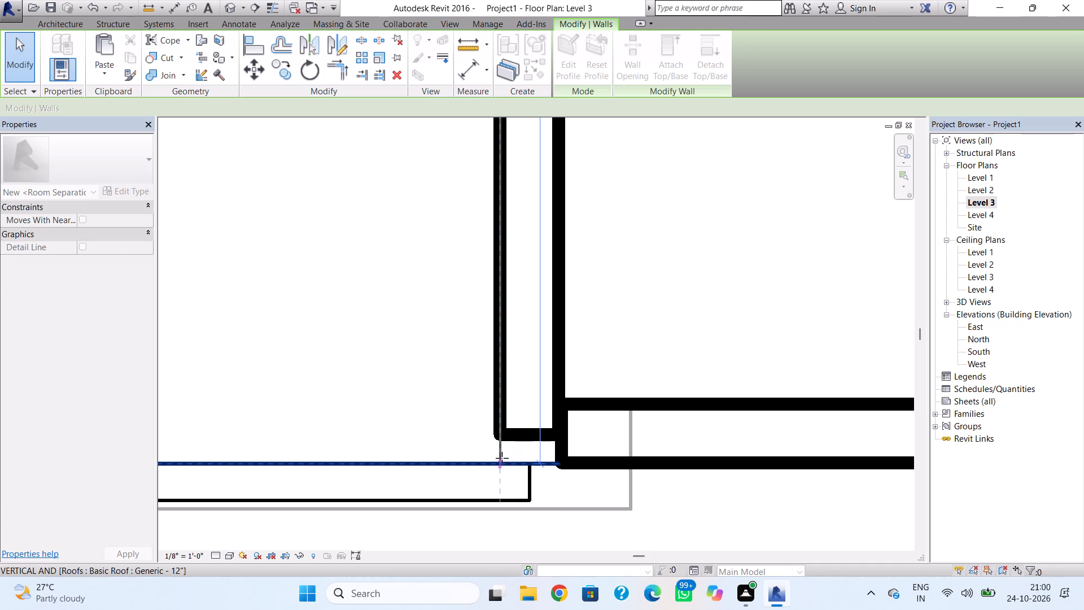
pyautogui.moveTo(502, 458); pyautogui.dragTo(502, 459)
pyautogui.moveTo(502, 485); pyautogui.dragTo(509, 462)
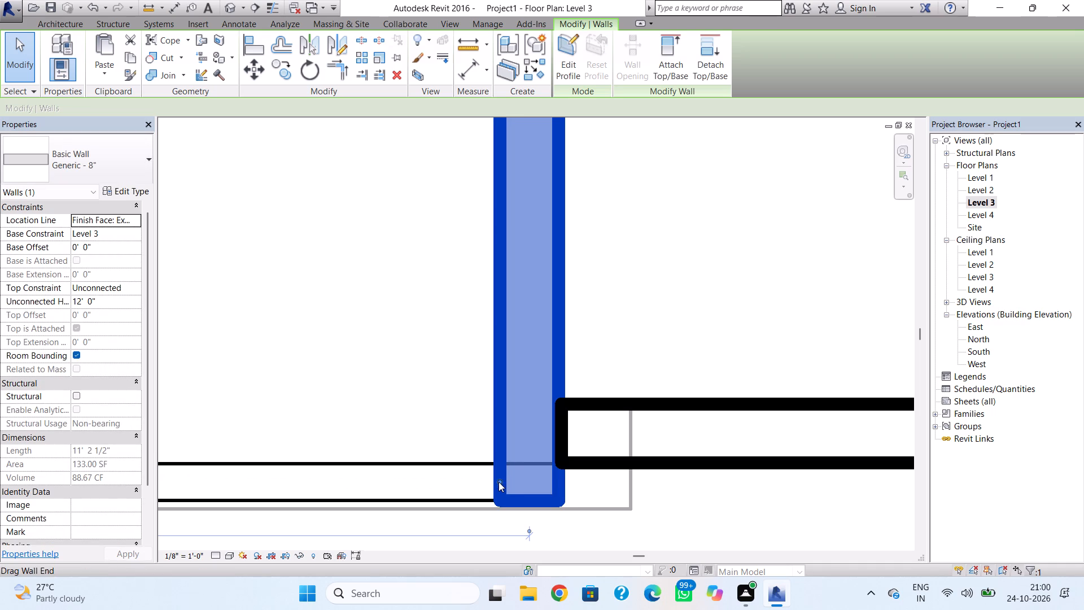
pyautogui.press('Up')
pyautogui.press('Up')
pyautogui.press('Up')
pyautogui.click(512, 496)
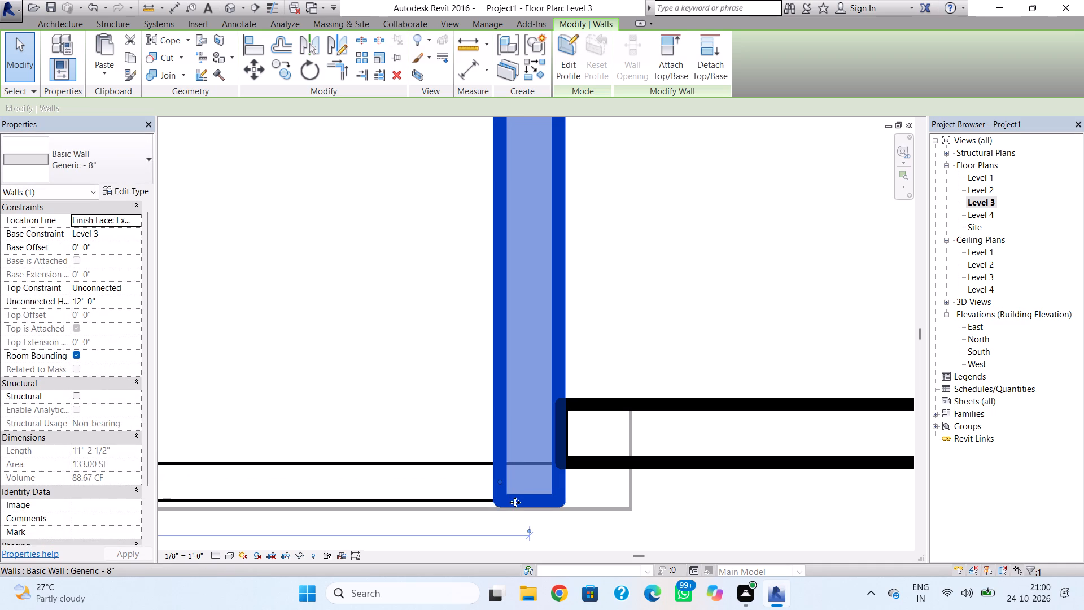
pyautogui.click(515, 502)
# Shorten the tower's west wall at its south end to a length of 10' 10".
pyautogui.moveTo(501, 481); pyautogui.dragTo(505, 457)
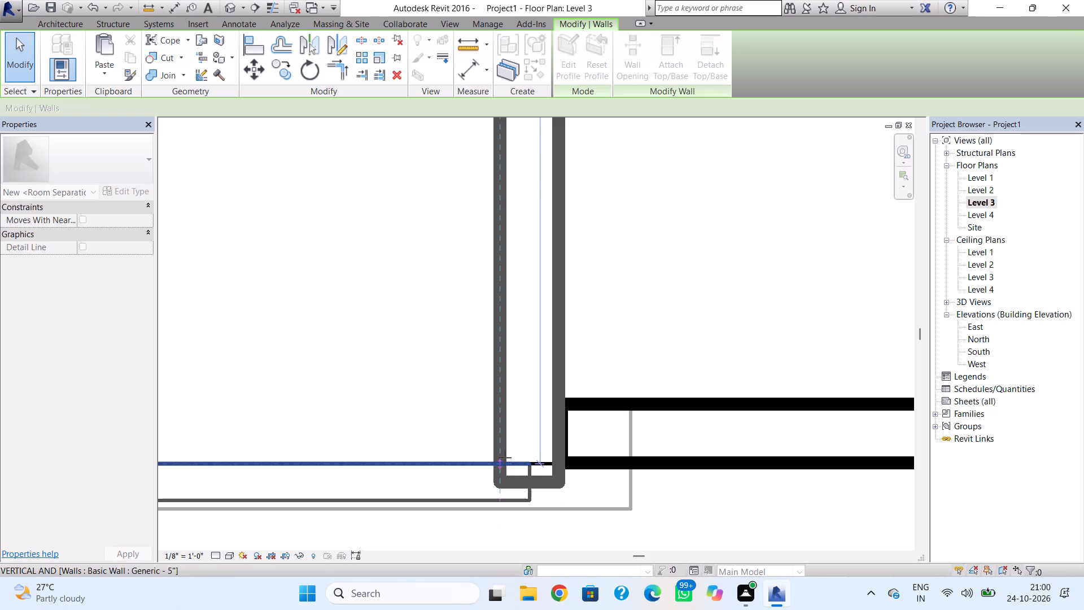
pyautogui.moveTo(505, 457); pyautogui.dragTo(505, 451)
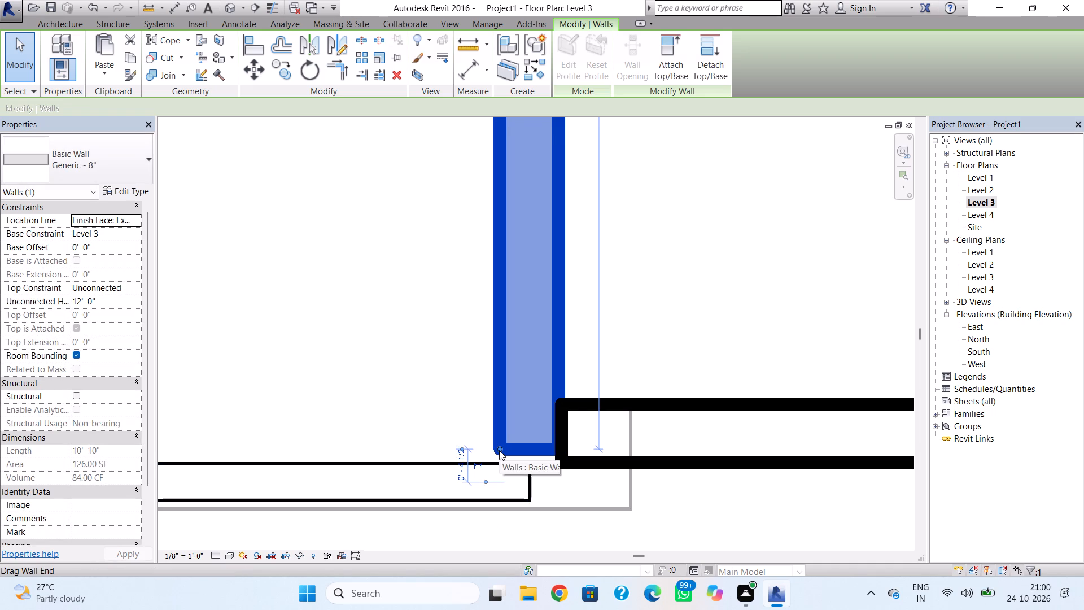
# Extend the south end of the tower's west 8" wall slightly toward the outer face of the adjoining south wall.
pyautogui.scroll(3, 499, 450)
pyautogui.moveTo(499, 450); pyautogui.dragTo(500, 457)
pyautogui.click(394, 419)
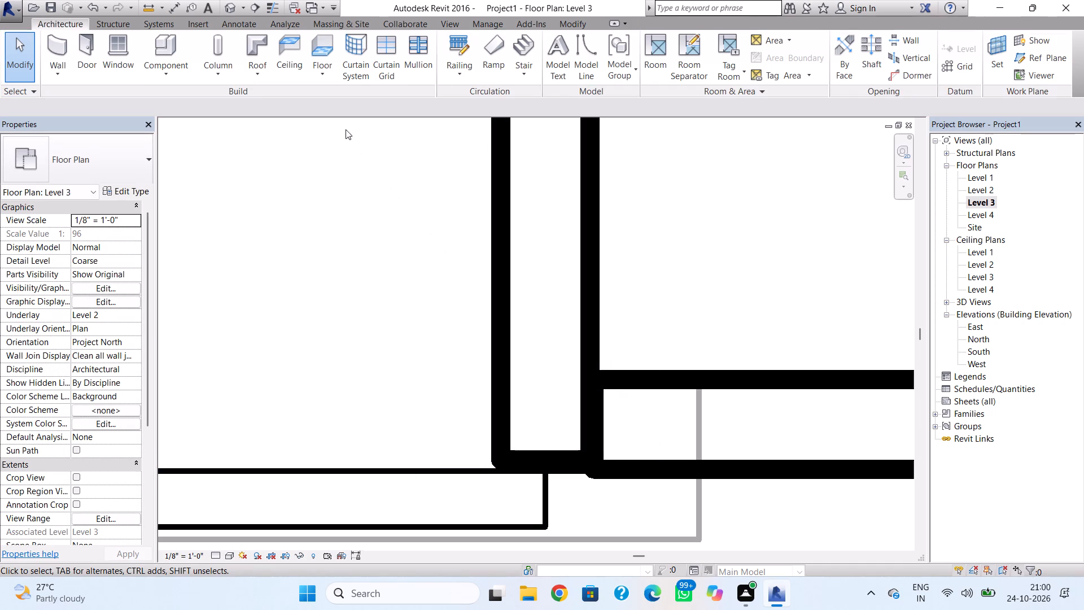
pyautogui.click(233, 2)
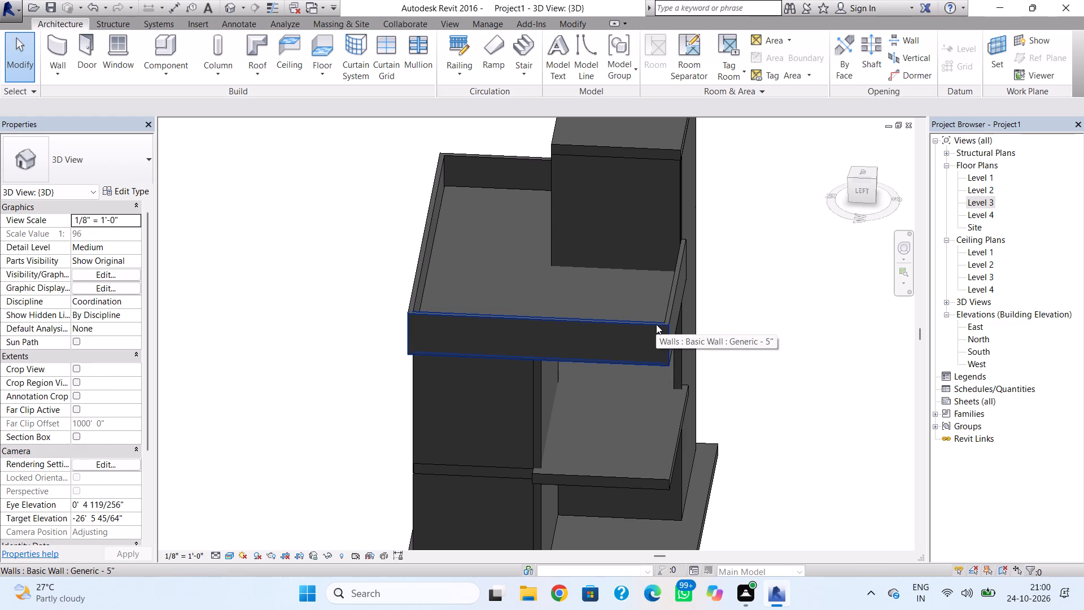
# In the Level 2 floor plan, extend the west end of the 8" wall north of the projecting slab to the west wall's outer face.
pyautogui.doubleClick(987, 191)
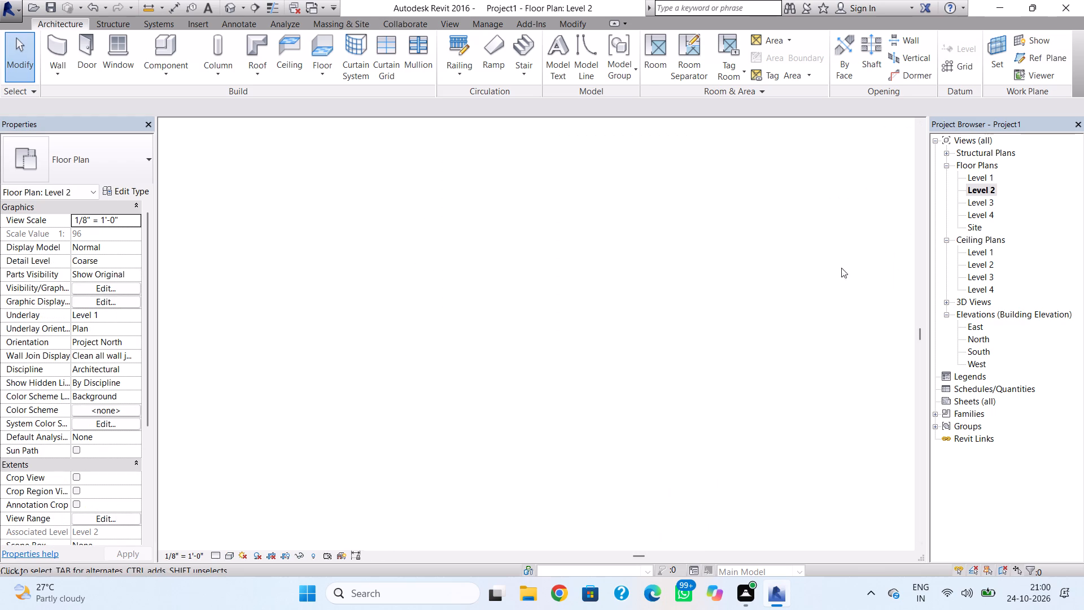
pyautogui.scroll(-2, 501, 337)
pyautogui.moveTo(506, 337); pyautogui.dragTo(534, 325, button='middle')
pyautogui.scroll(1, 536, 323)
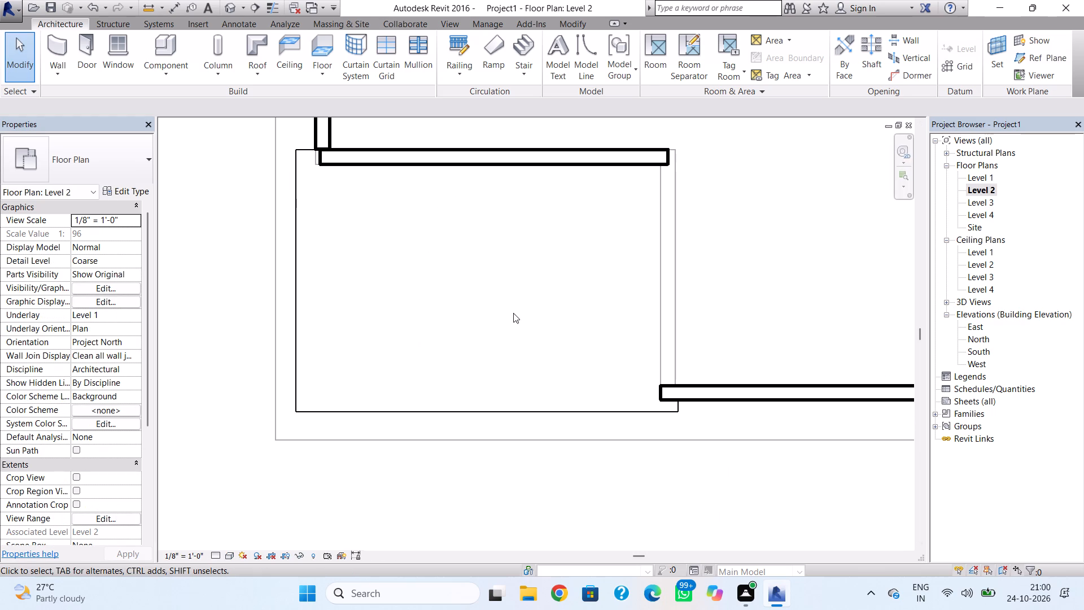
pyautogui.click(334, 160)
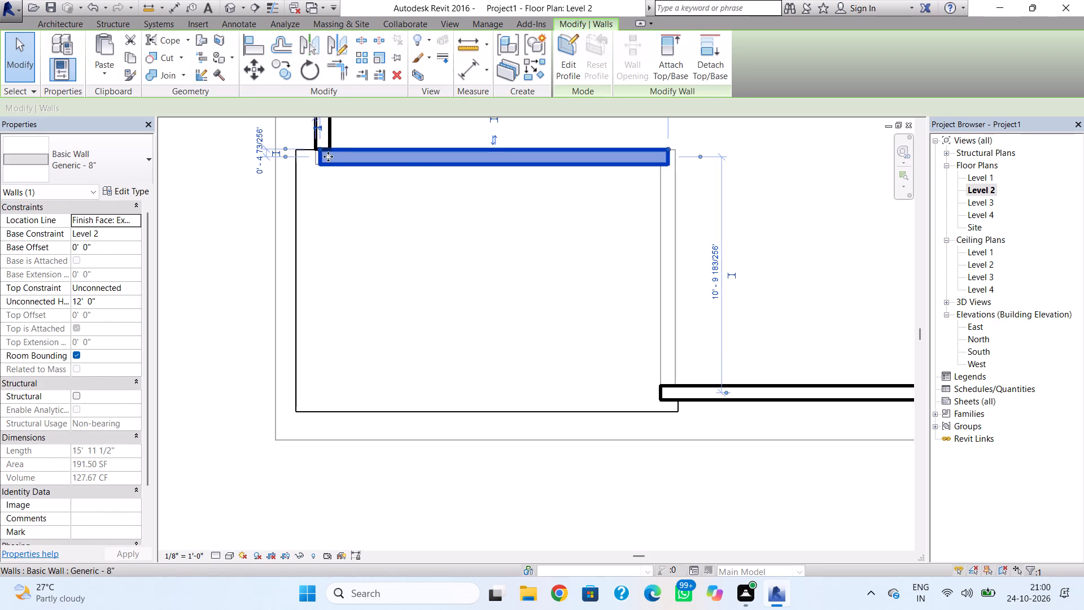
pyautogui.scroll(3, 328, 156)
pyautogui.moveTo(317, 145); pyautogui.dragTo(317, 145)
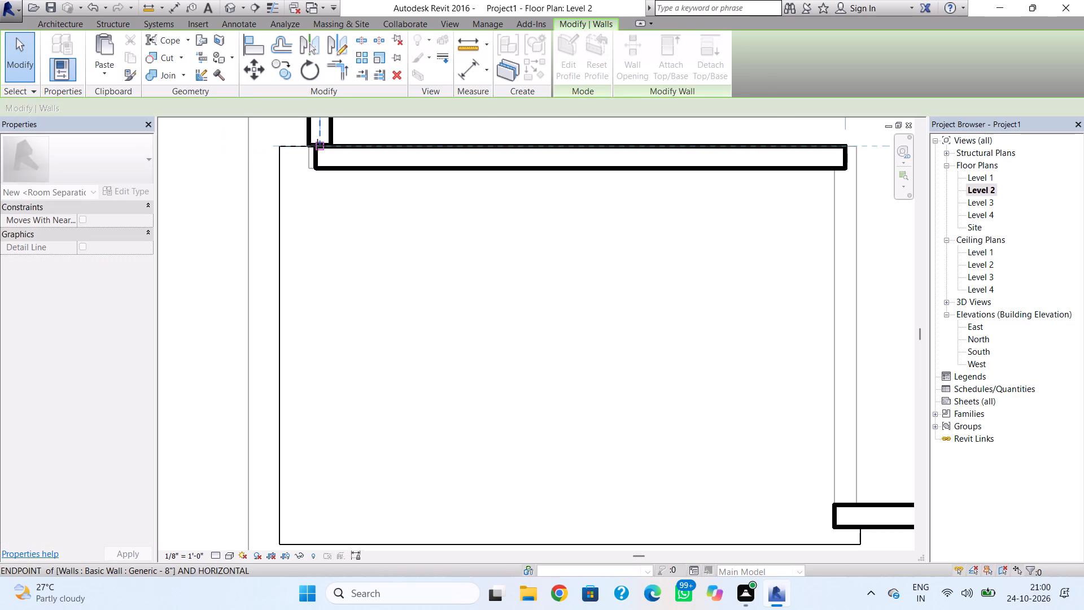
pyautogui.moveTo(317, 145); pyautogui.dragTo(311, 144)
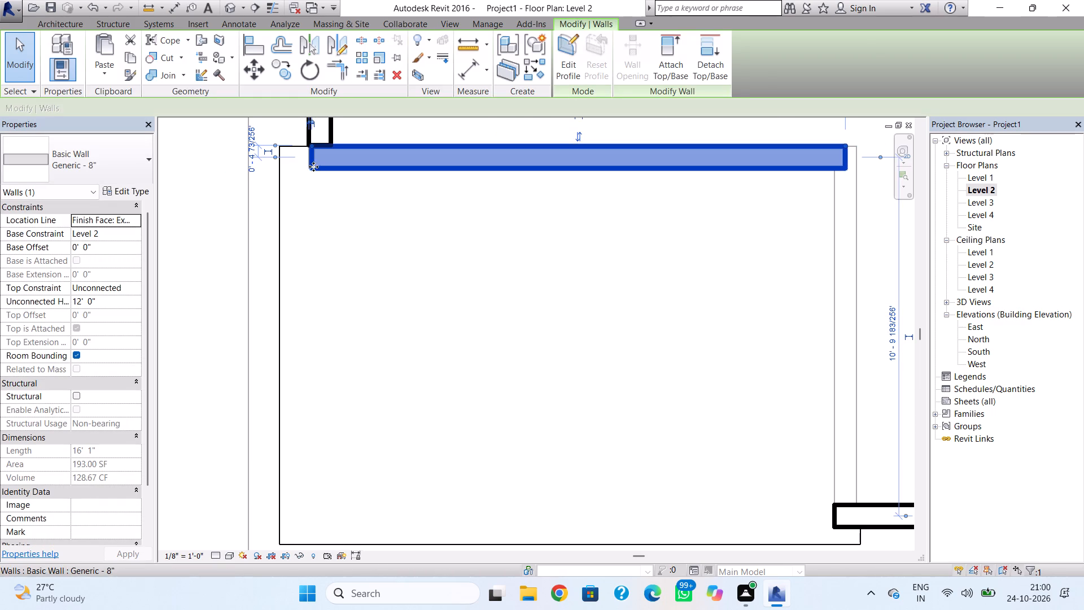
pyautogui.scroll(3, 311, 155)
pyautogui.scroll(-1, 311, 154)
pyautogui.moveTo(313, 156); pyautogui.dragTo(374, 240, button='middle')
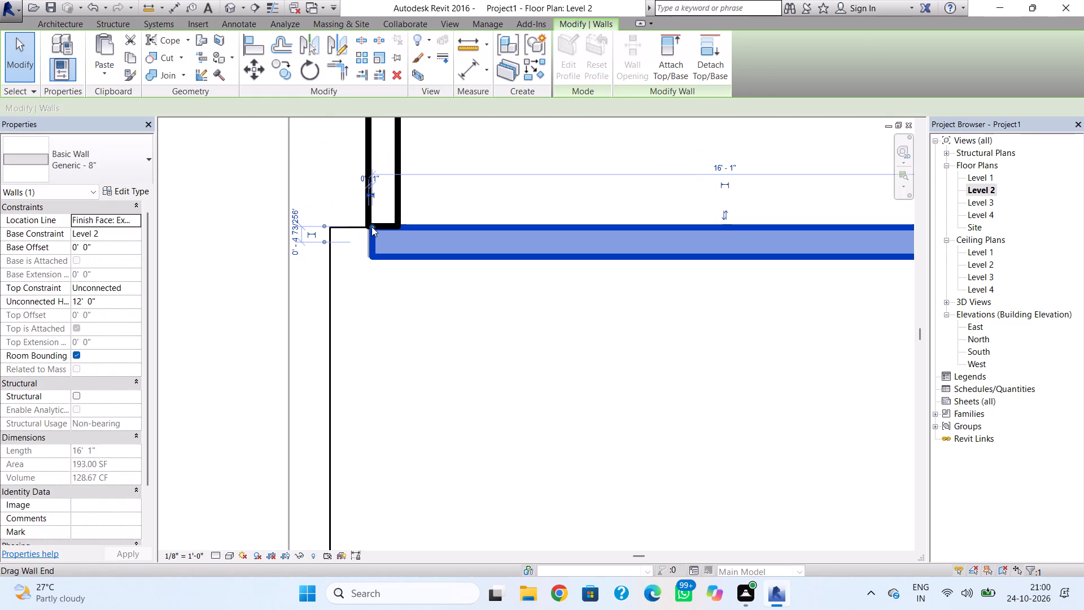
pyautogui.moveTo(371, 226); pyautogui.dragTo(366, 225)
pyautogui.scroll(6, 364, 234)
pyautogui.moveTo(360, 223); pyautogui.dragTo(368, 227)
pyautogui.click(338, 415)
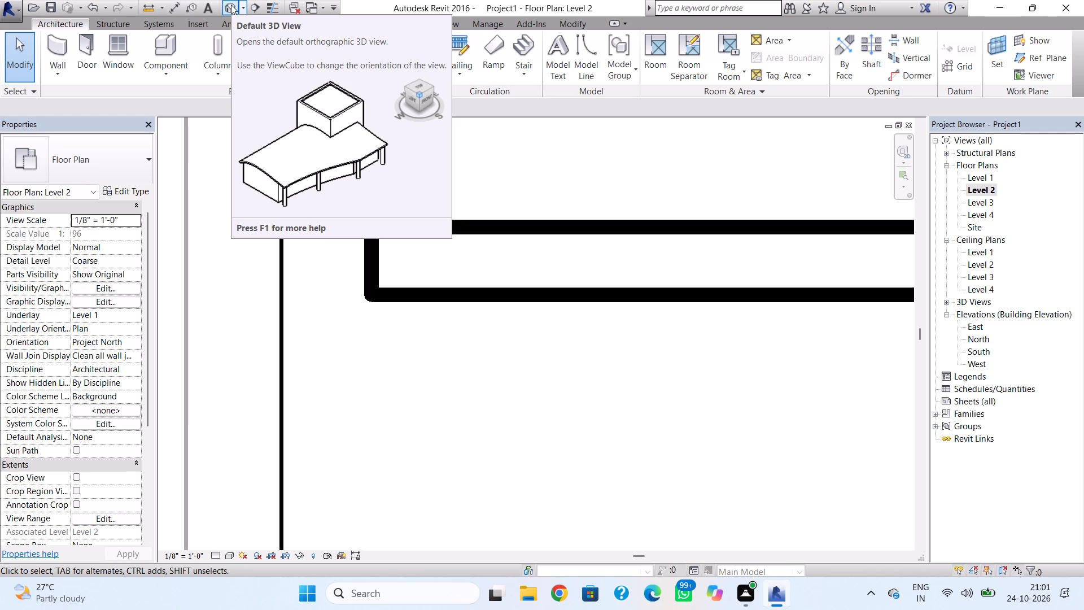
# Draw a 4' 6" long Generic - 5" wall along the Level 2 slab's south edge, starting in line with the west wall's outer face.
pyautogui.scroll(-2, 296, 123)
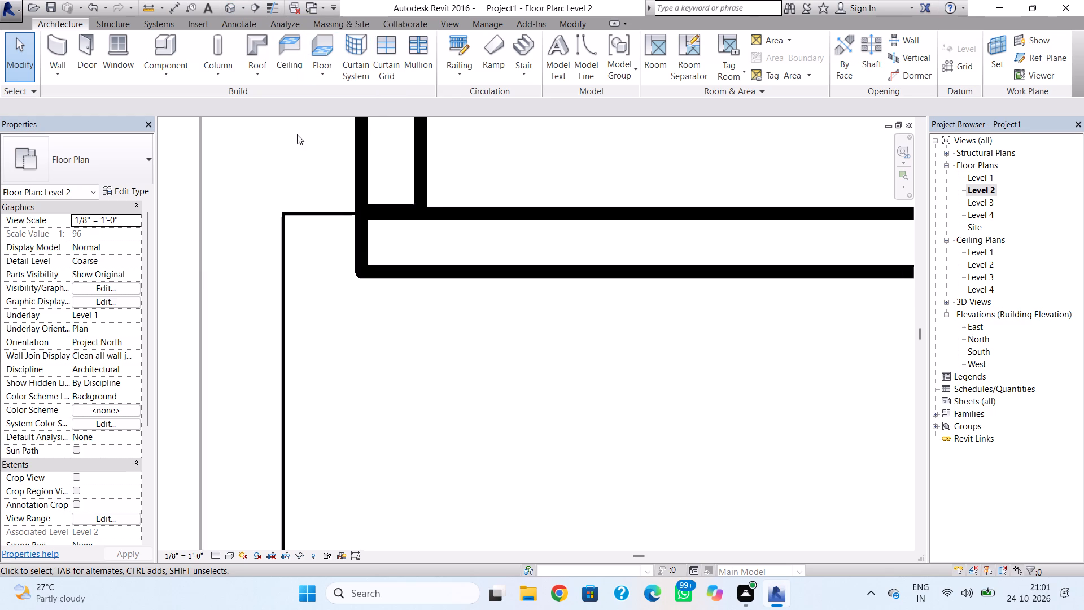
pyautogui.scroll(-2, 297, 134)
pyautogui.scroll(-5, 320, 191)
pyautogui.scroll(-3, 373, 274)
pyautogui.moveTo(373, 276); pyautogui.dragTo(366, 212, button='middle')
pyautogui.scroll(1, 373, 276)
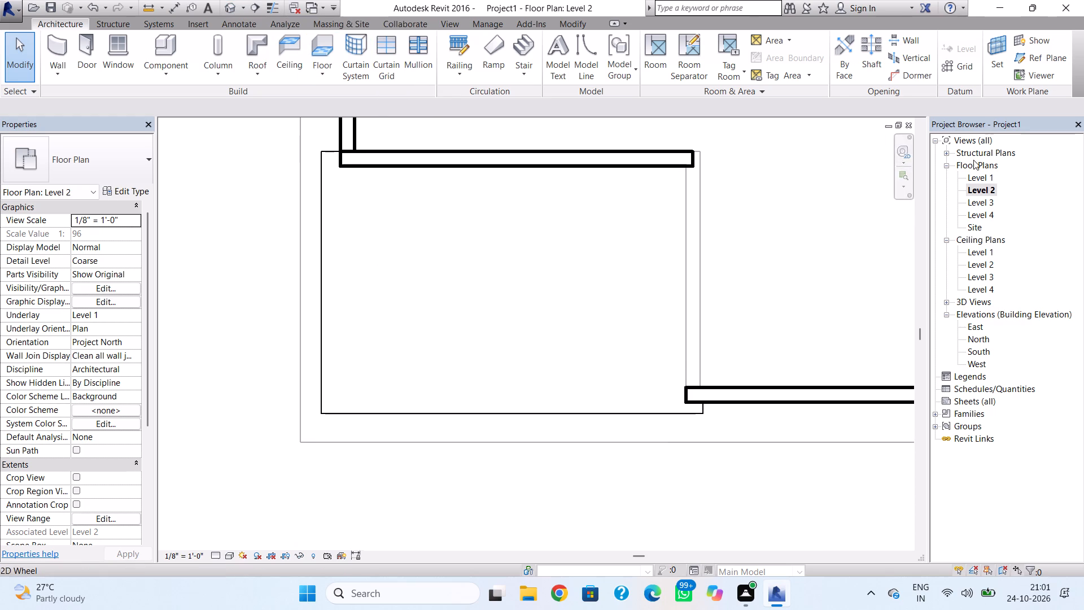
pyautogui.click(67, 40)
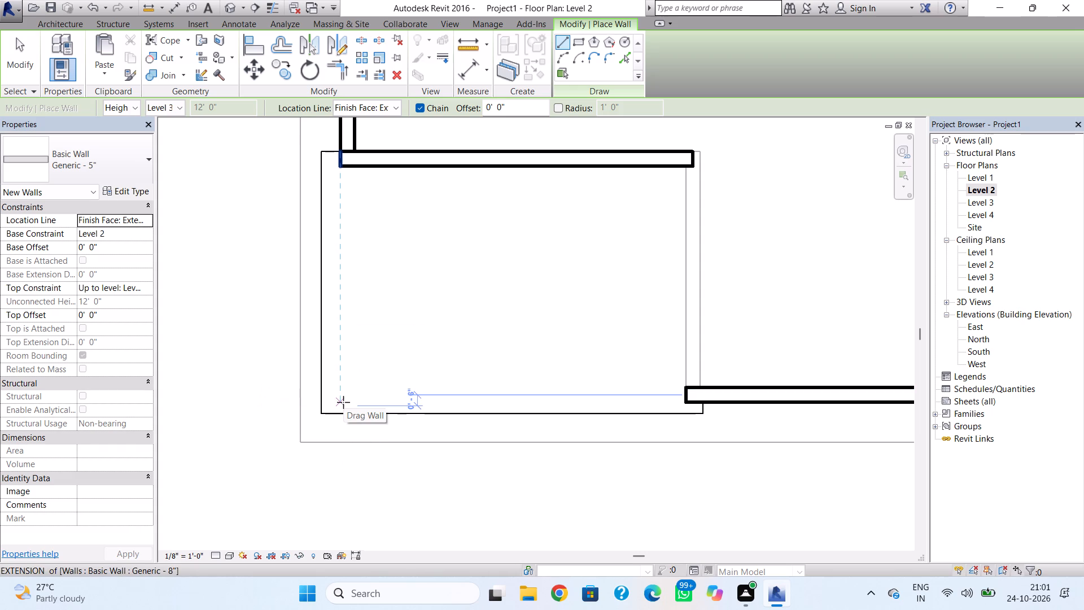
pyautogui.click(343, 402)
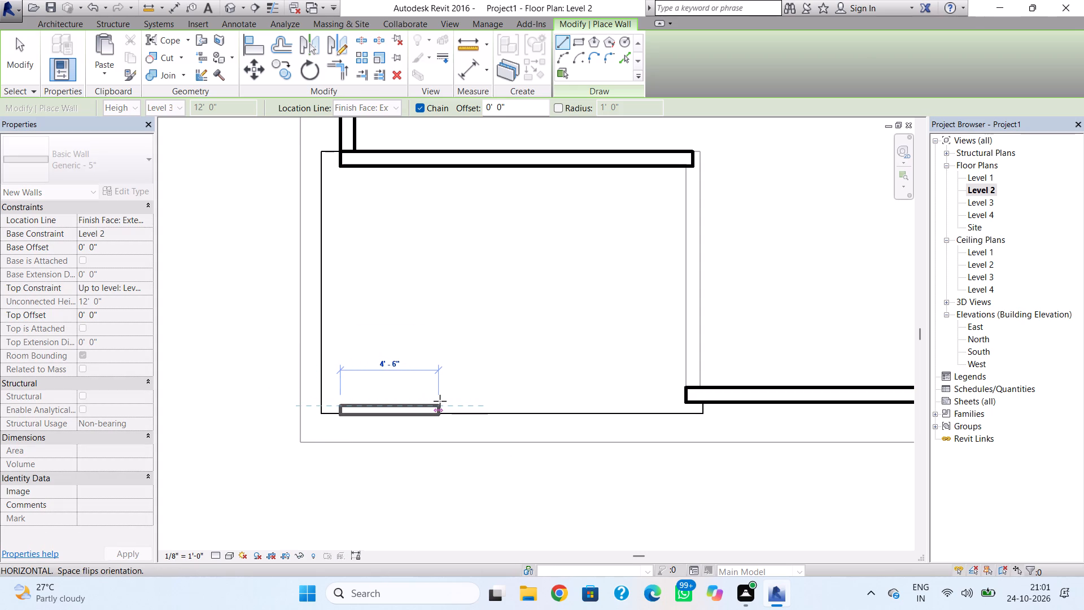
pyautogui.click(443, 400)
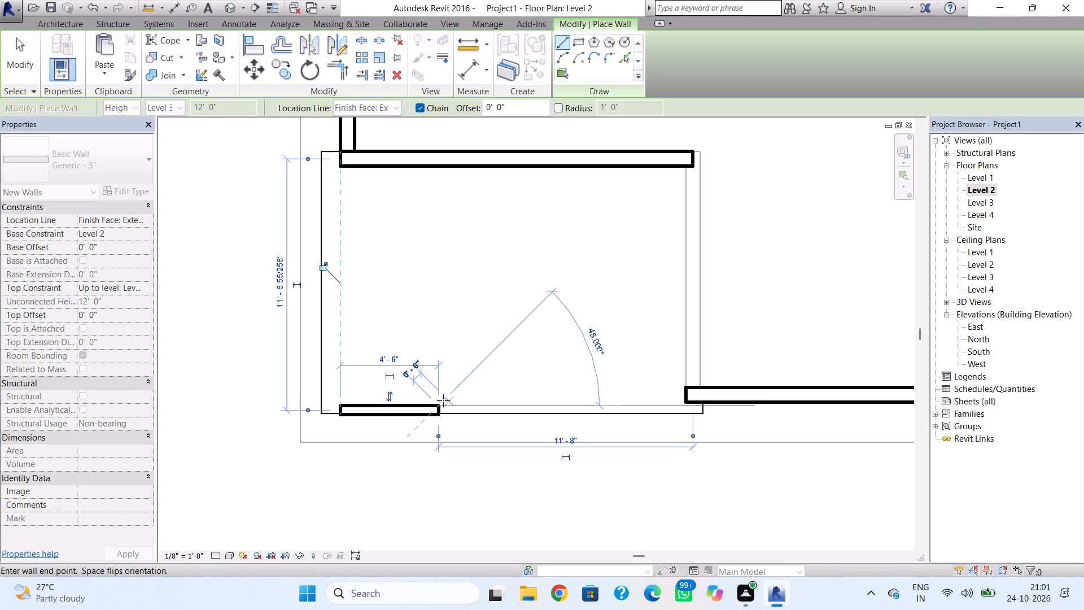
pyautogui.press('Escape')
pyautogui.press('Escape')
# Nudge the new 4' 6" wall two increments north and two increments west, inside the slab's southwest corner.
pyautogui.click(430, 402)
pyautogui.press('Up')
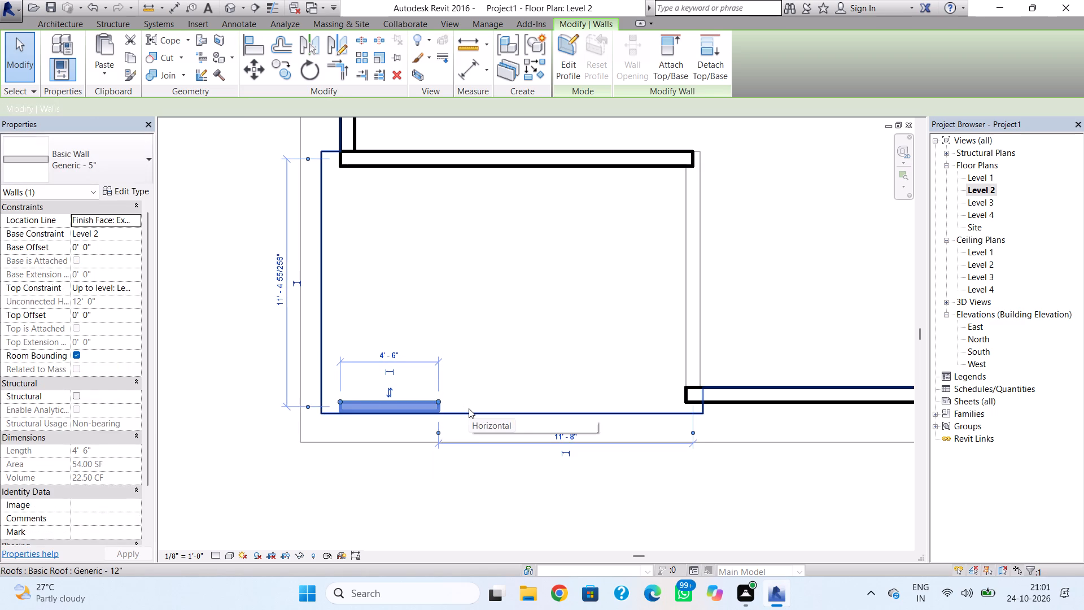
pyautogui.press('Up')
pyautogui.press('Left')
pyautogui.press('Left')
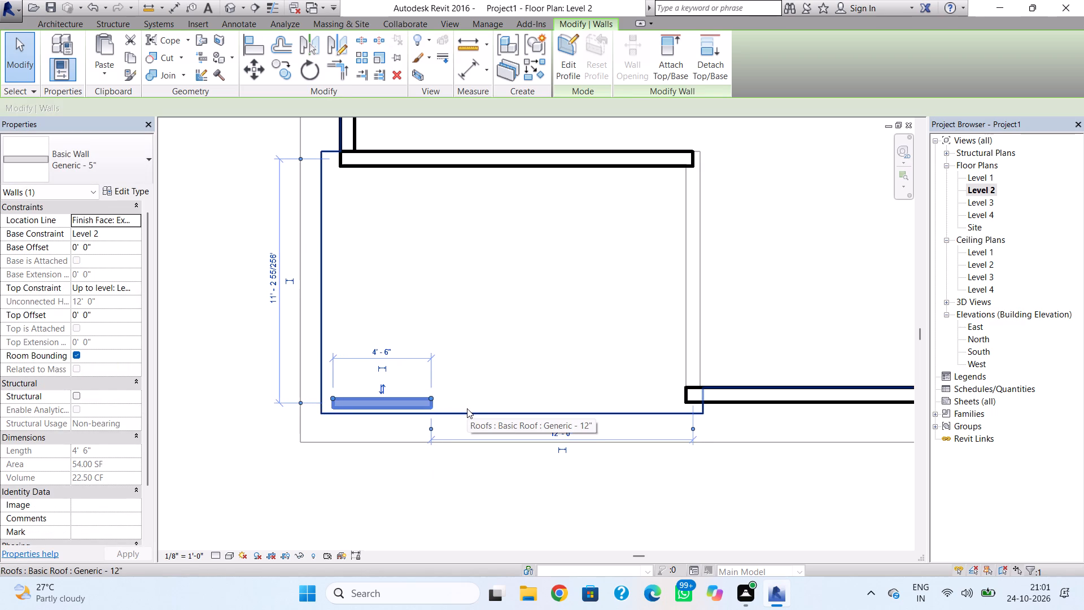
# In the 3D view, fine-tune the short 5" wall's position beneath the parapet corner with small nudges in both directions.
pyautogui.click(233, 8)
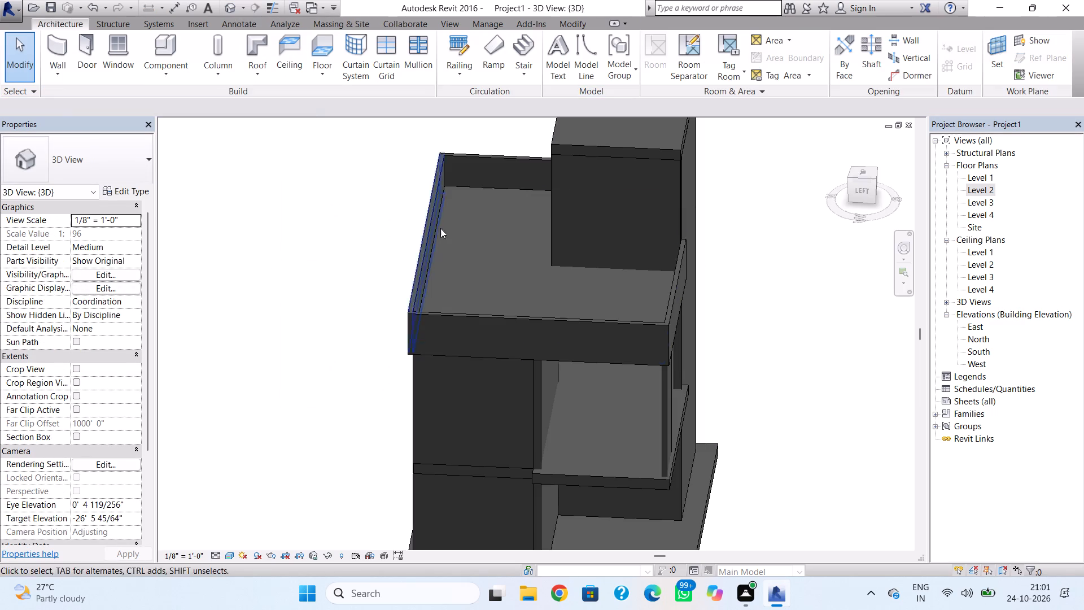
pyautogui.keyDown('shift'); pyautogui.moveTo(608, 289); pyautogui.dragTo(465, 242, button='right'); pyautogui.keyUp('shift')
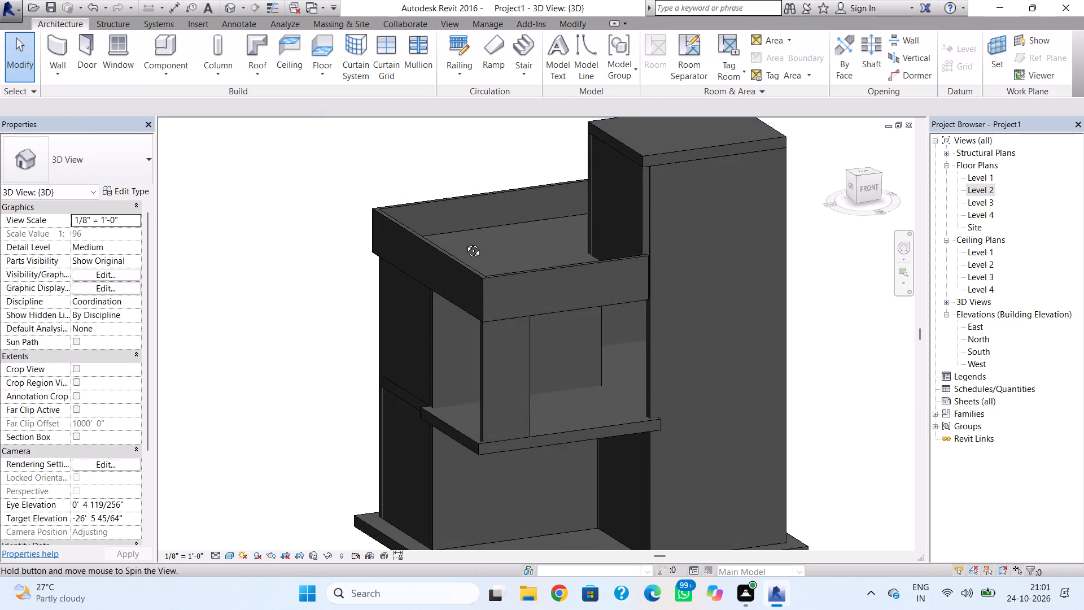
pyautogui.keyDown('shift'); pyautogui.moveTo(465, 242); pyautogui.dragTo(474, 258, button='right'); pyautogui.keyUp('shift')
pyautogui.click(540, 342)
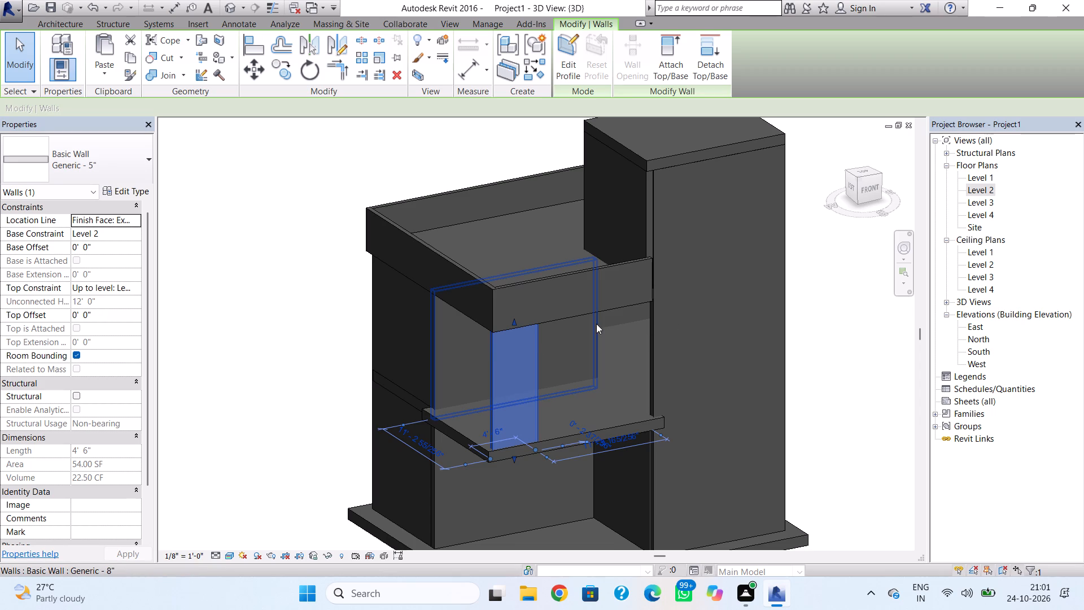
pyautogui.press('Right')
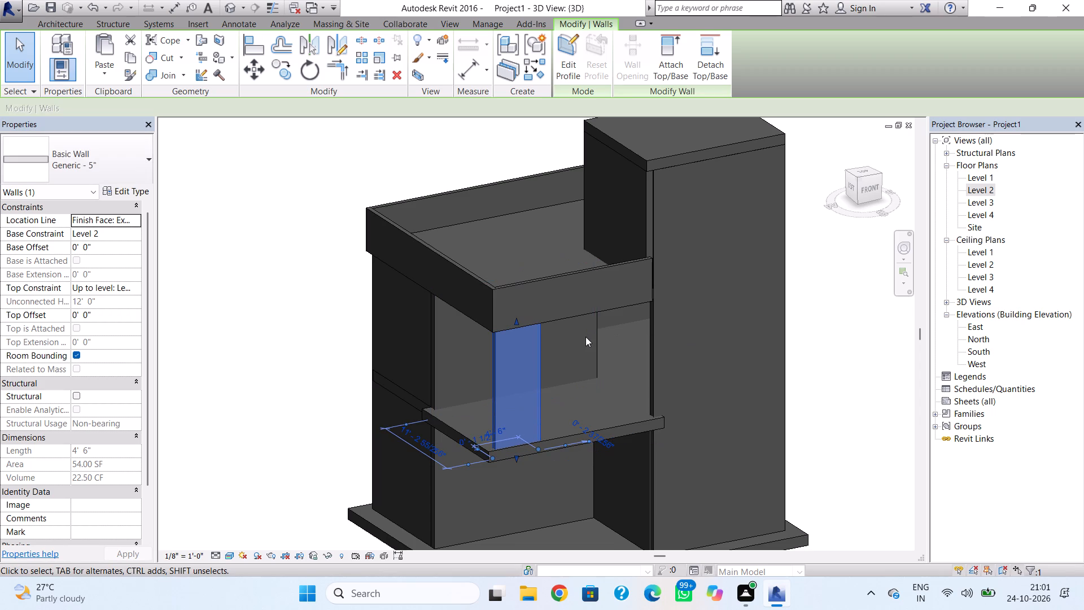
pyautogui.keyDown('ctrl'); pyautogui.moveTo(557, 305); pyautogui.dragTo(568, 307, button='right'); pyautogui.keyUp('ctrl')
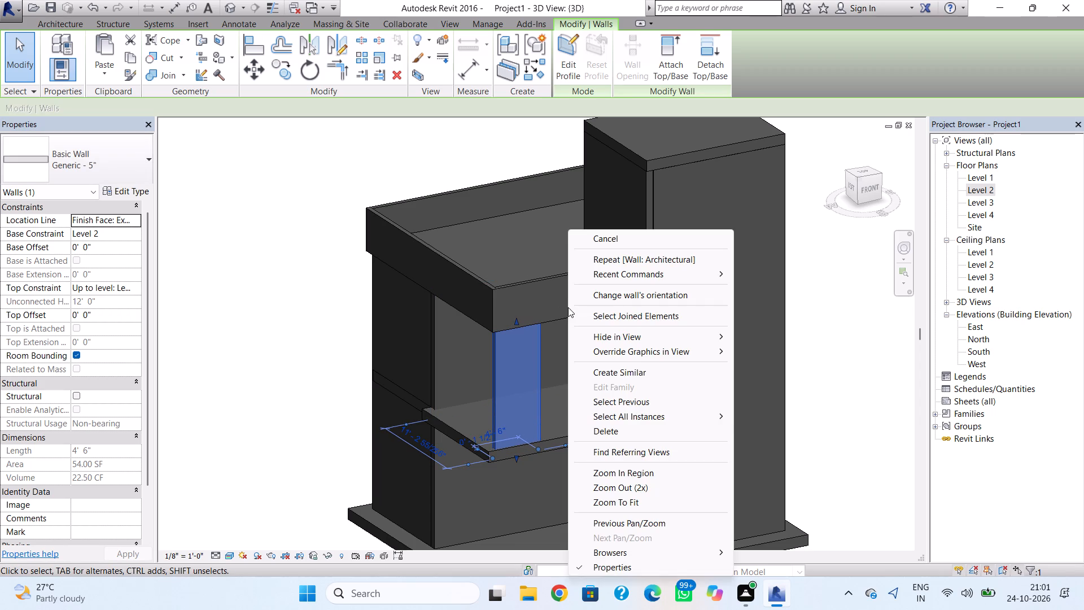
pyautogui.press('Escape')
pyautogui.keyDown('shift'); pyautogui.moveTo(568, 307); pyautogui.dragTo(652, 324, button='right'); pyautogui.keyUp('shift')
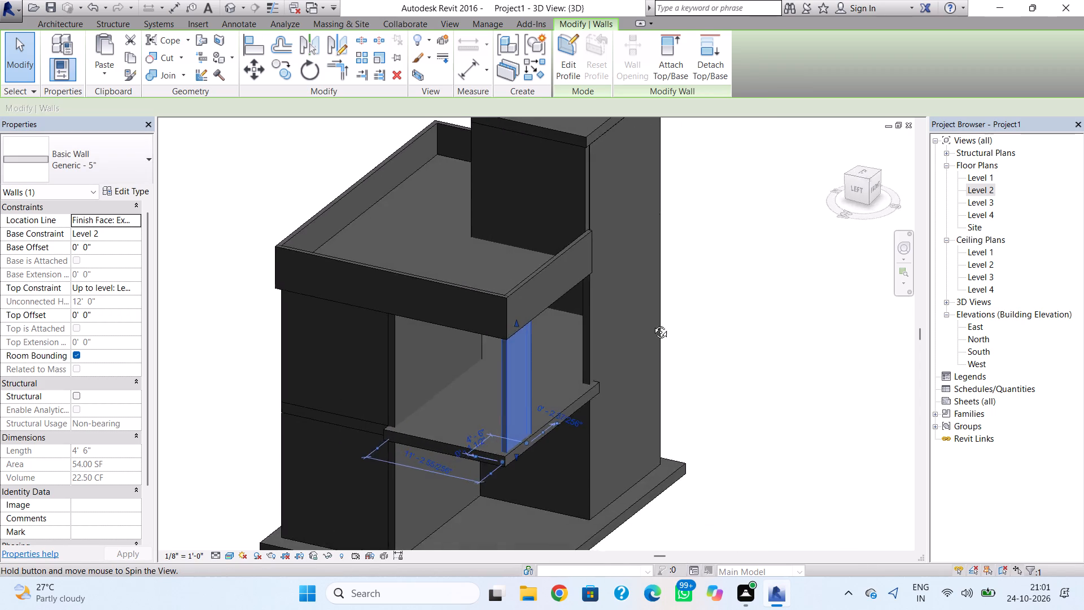
pyautogui.keyDown('shift'); pyautogui.moveTo(652, 324); pyautogui.dragTo(676, 415, button='right'); pyautogui.keyUp('shift')
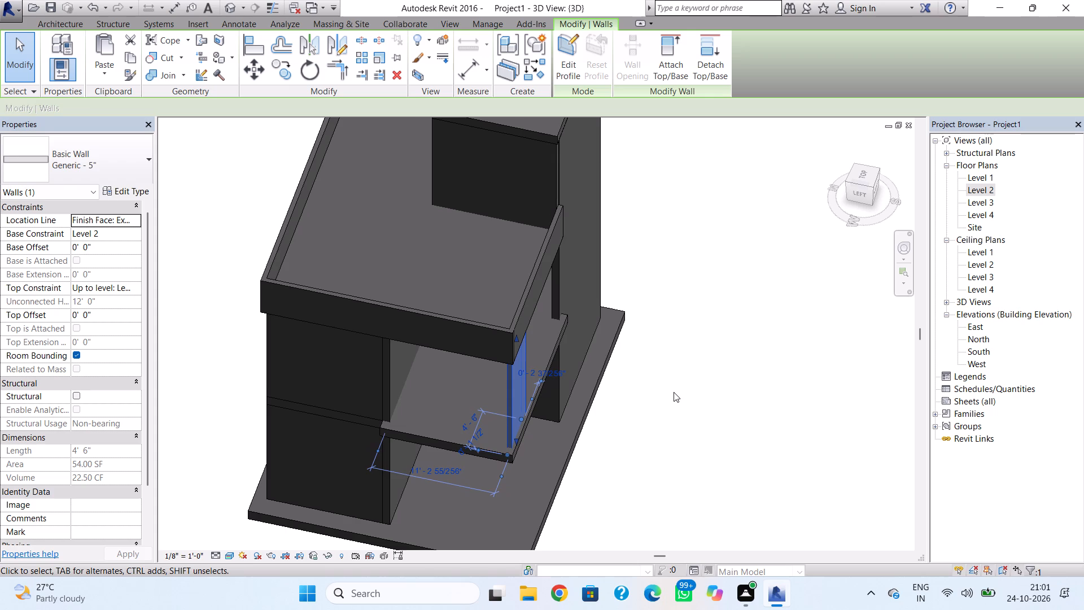
pyautogui.press('Left')
pyautogui.press('Up')
pyautogui.press('Left')
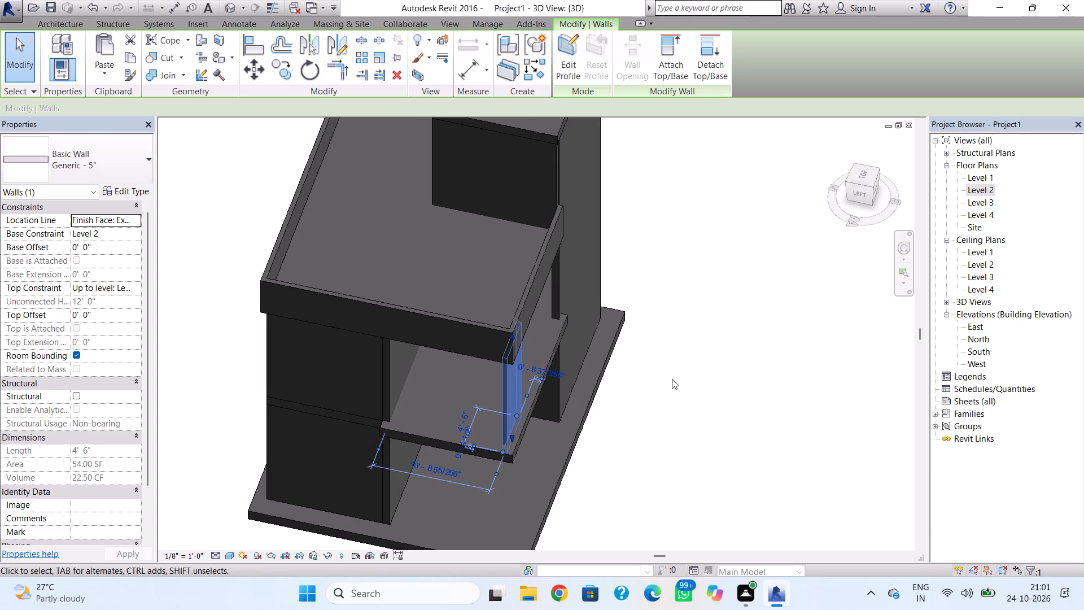
pyautogui.press('Down')
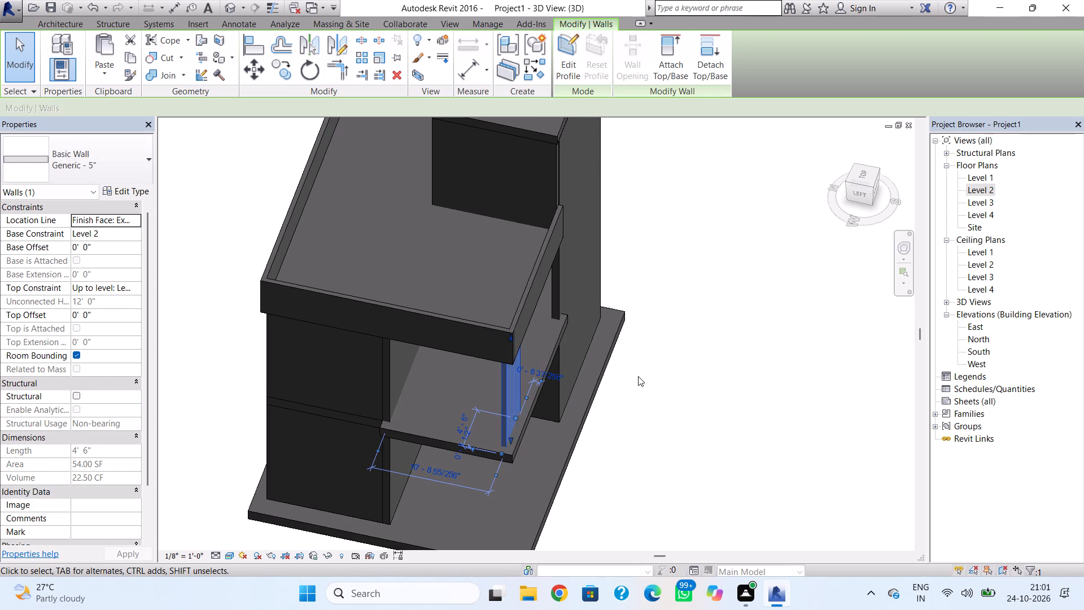
pyautogui.press('Escape')
# Nudge the short 5" wall one increment up and one increment right while viewing the house from the front corner.
pyautogui.keyDown('shift'); pyautogui.moveTo(631, 409); pyautogui.dragTo(356, 260, button='right'); pyautogui.keyUp('shift')
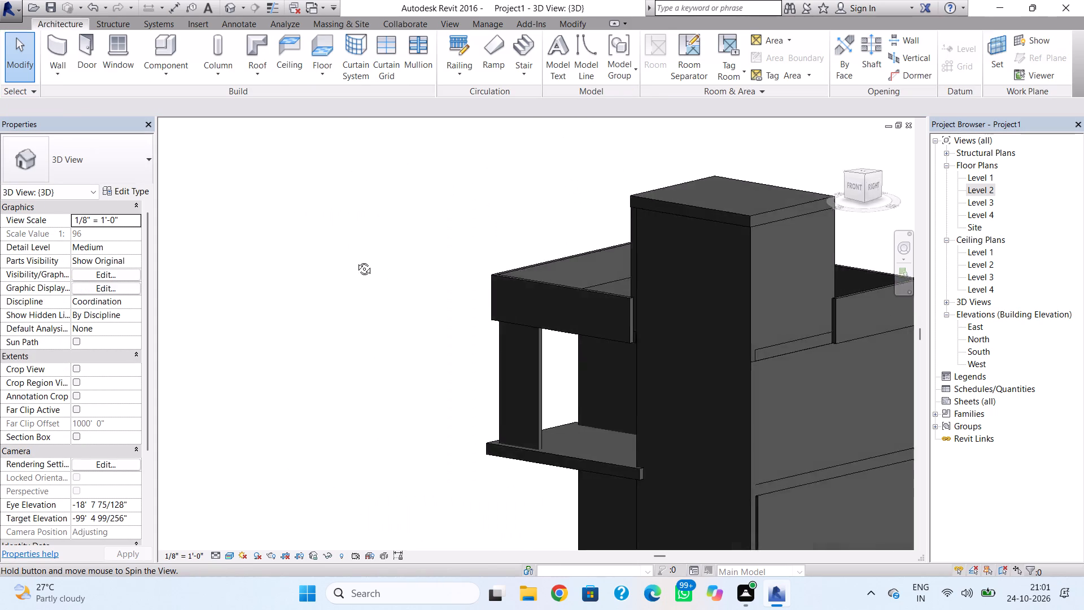
pyautogui.keyDown('shift'); pyautogui.moveTo(356, 260); pyautogui.dragTo(515, 395, button='right'); pyautogui.keyUp('shift')
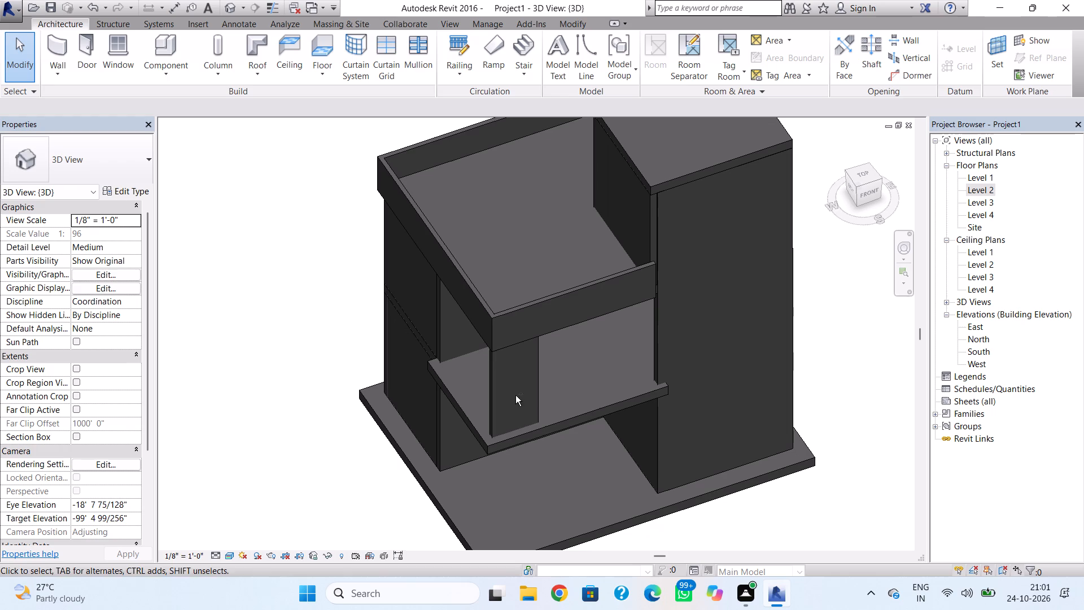
pyautogui.click(537, 393)
pyautogui.press('Up')
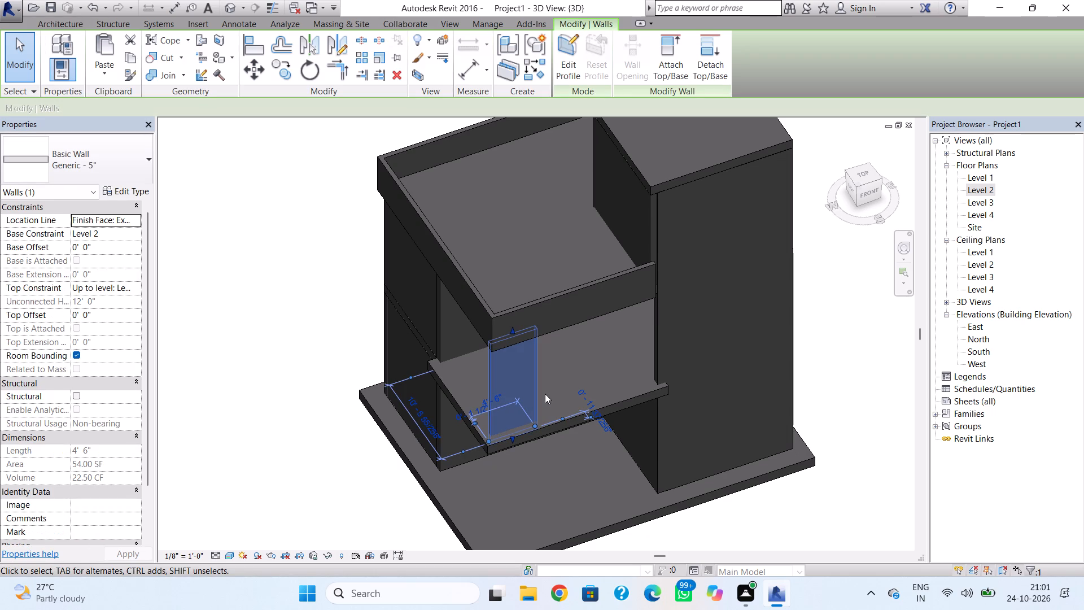
pyautogui.press('Right')
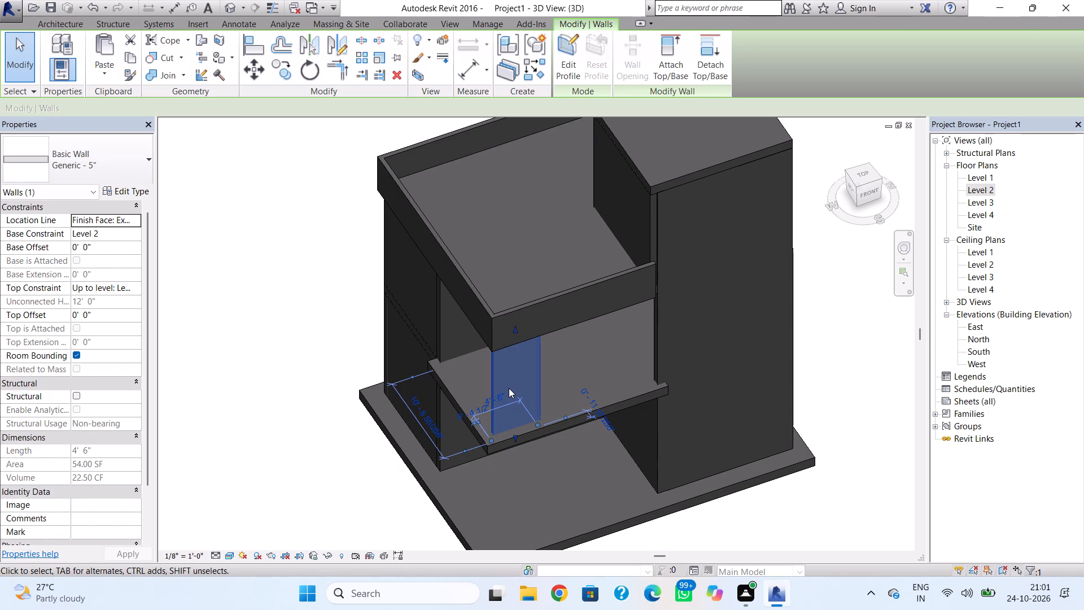
pyautogui.press('Escape')
# Edit the short 5" wall's profile and sketch a 3' 0" by 1' 0" rectangular opening near its top, facing the front.
pyautogui.doubleClick(494, 386)
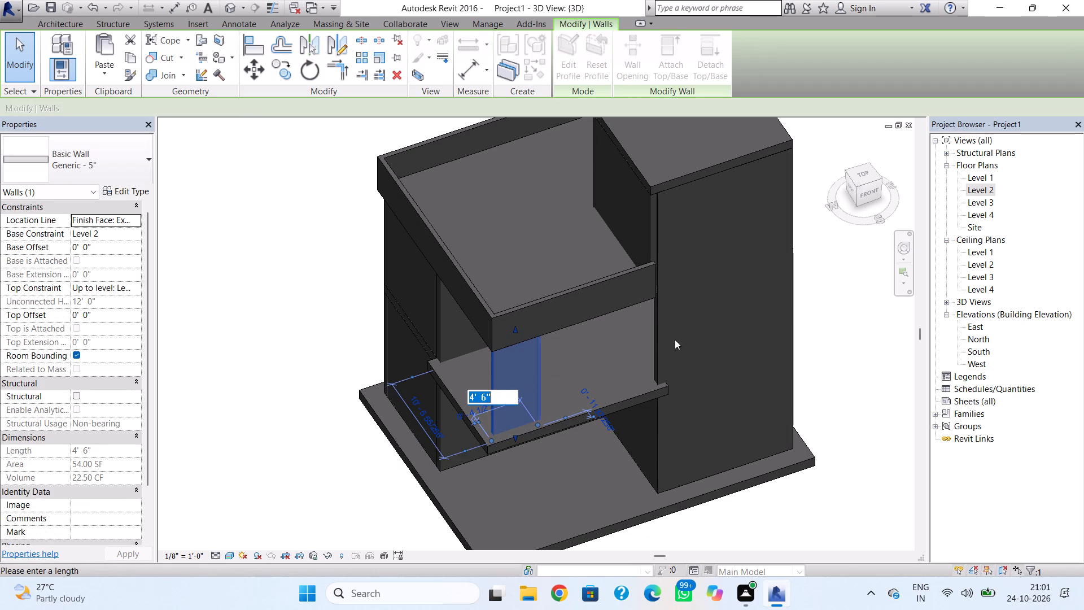
pyautogui.doubleClick(538, 364)
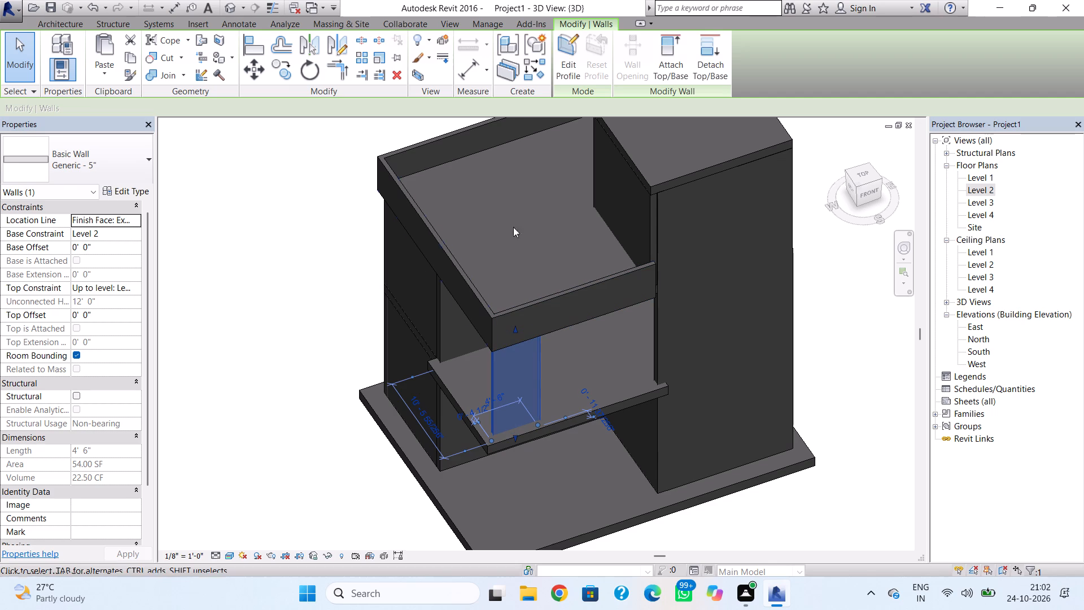
pyautogui.click(558, 54)
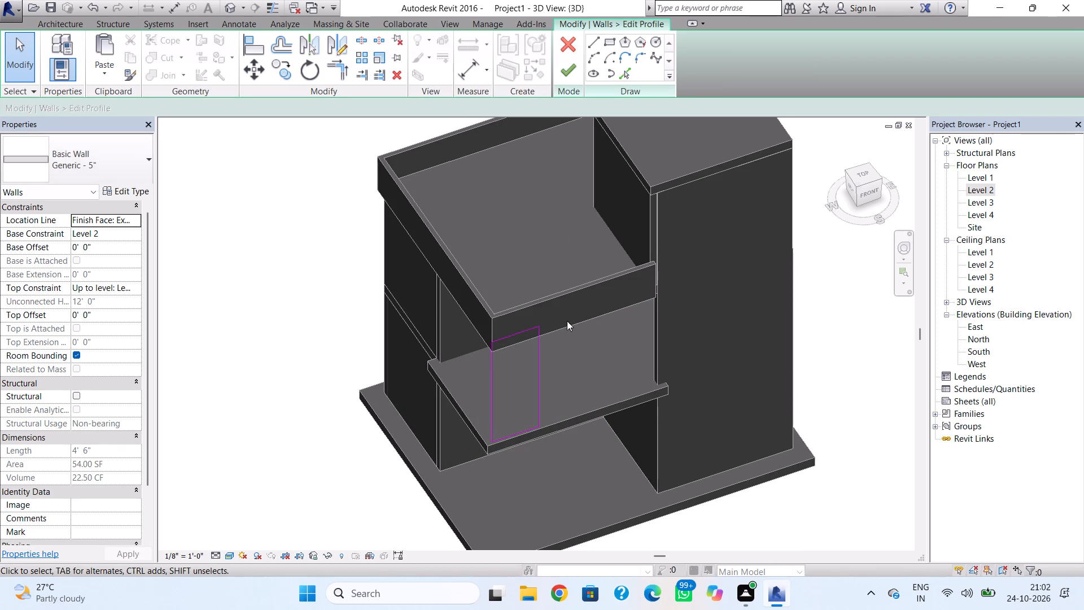
pyautogui.click(868, 198)
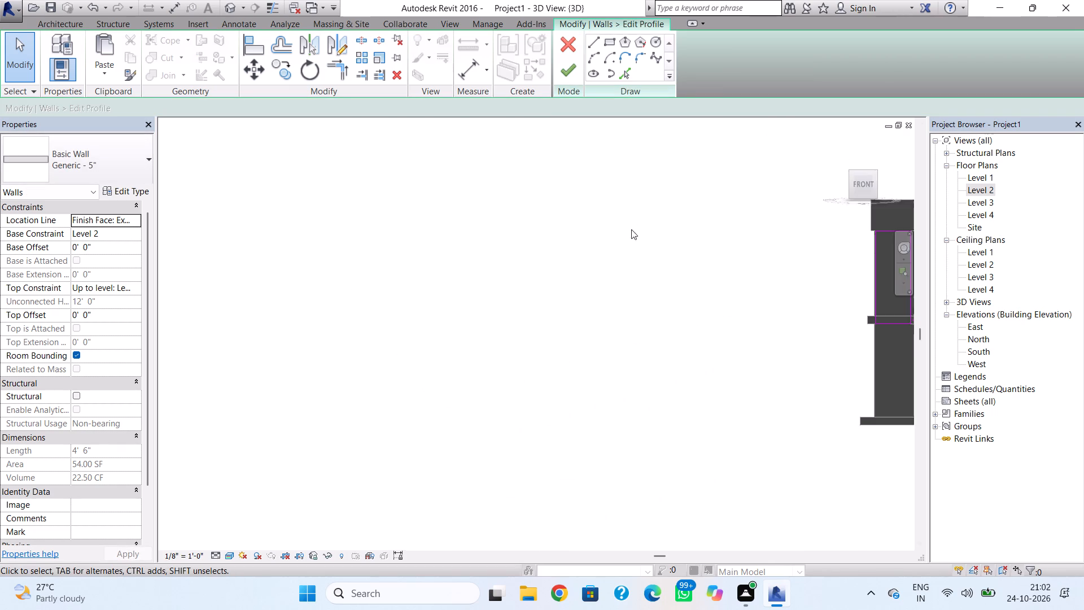
pyautogui.scroll(4, 429, 306)
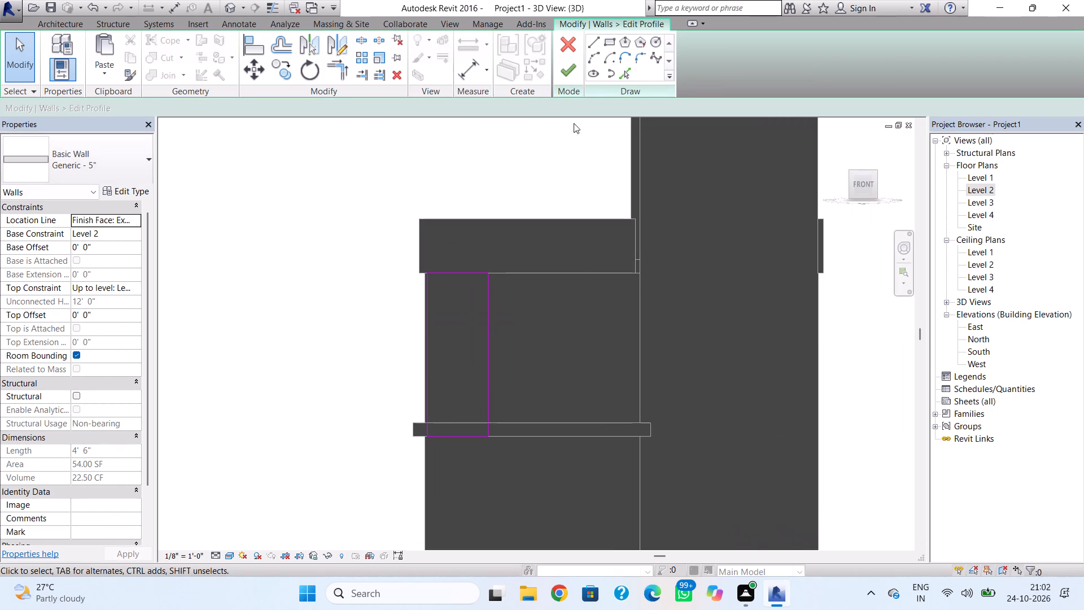
pyautogui.click(604, 41)
pyautogui.scroll(1, 447, 302)
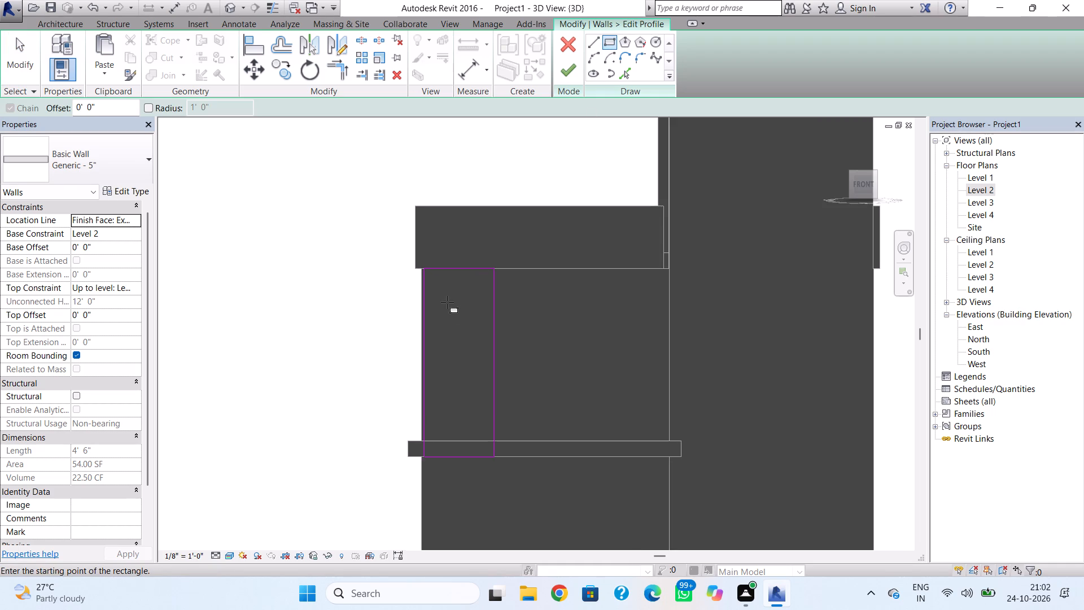
pyautogui.scroll(2, 447, 302)
pyautogui.click(436, 289)
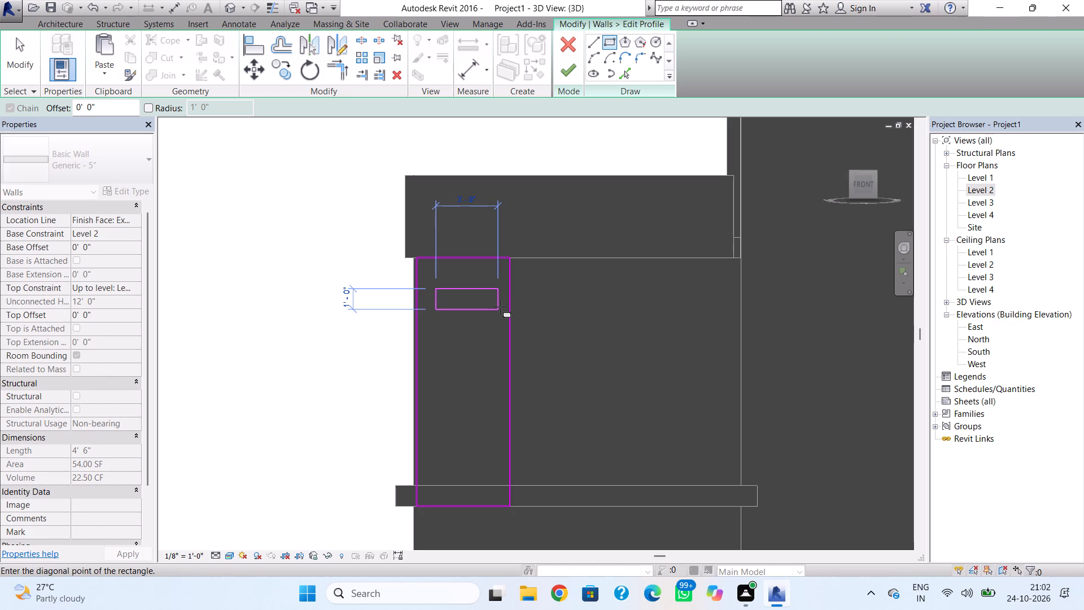
pyautogui.click(500, 307)
pyautogui.press('Escape')
pyautogui.press('Escape')
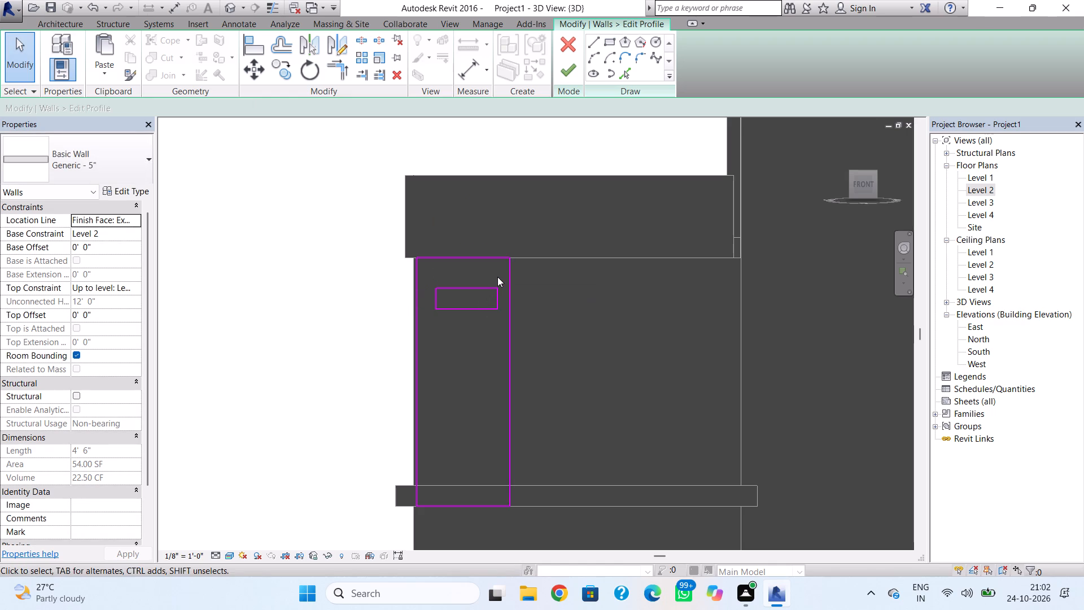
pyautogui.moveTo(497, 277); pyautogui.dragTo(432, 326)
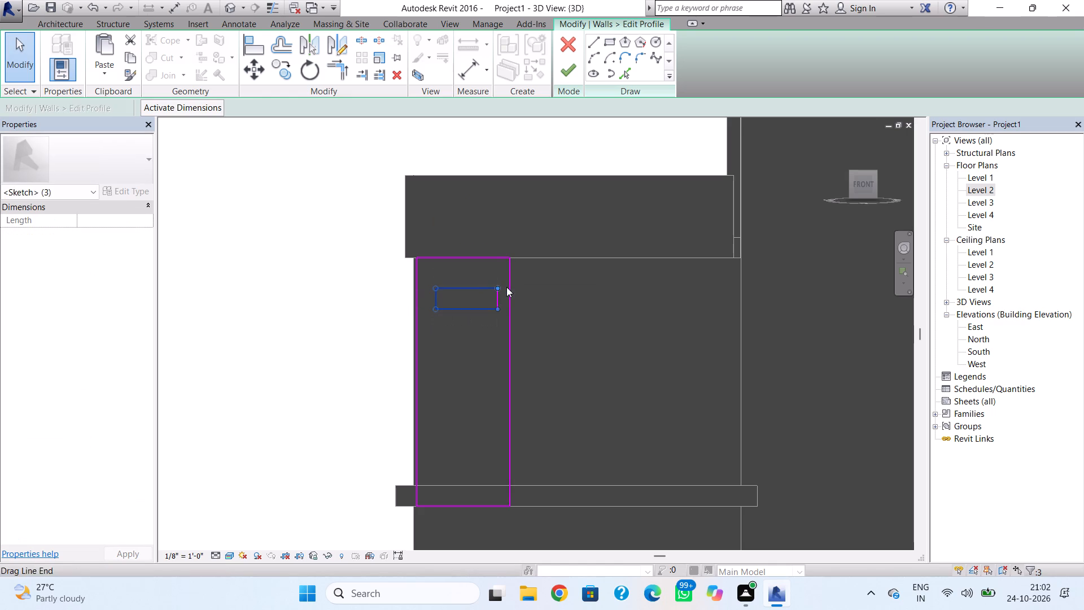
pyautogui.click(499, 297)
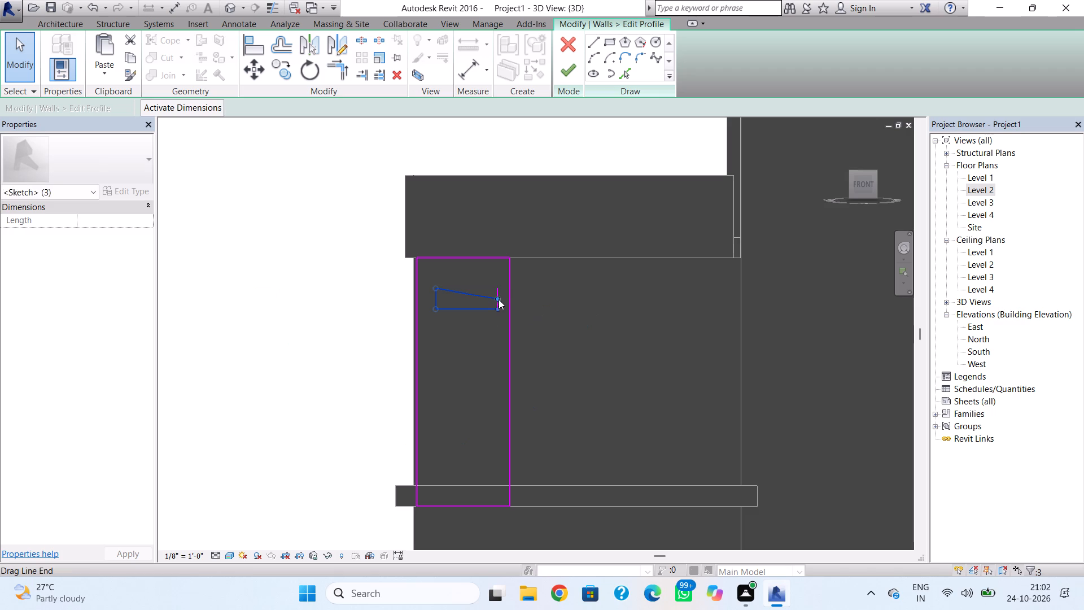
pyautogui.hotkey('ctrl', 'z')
# Nudge the rectangular opening one increment left, and widen it by moving each short side one increment outward.
pyautogui.moveTo(502, 284); pyautogui.dragTo(454, 320)
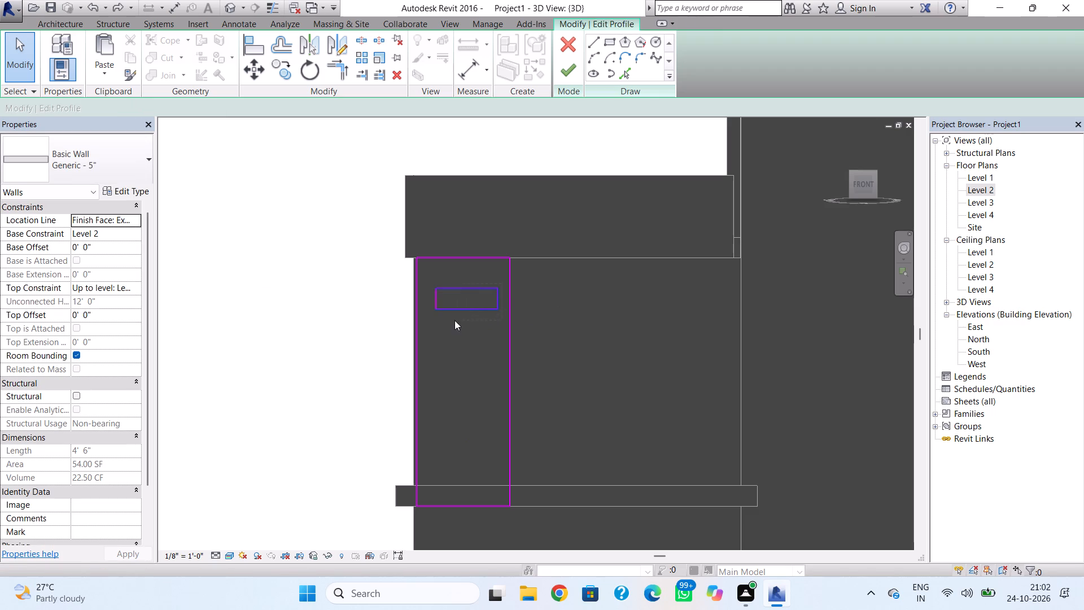
pyautogui.moveTo(454, 320); pyautogui.dragTo(429, 321)
pyautogui.scroll(2, 445, 308)
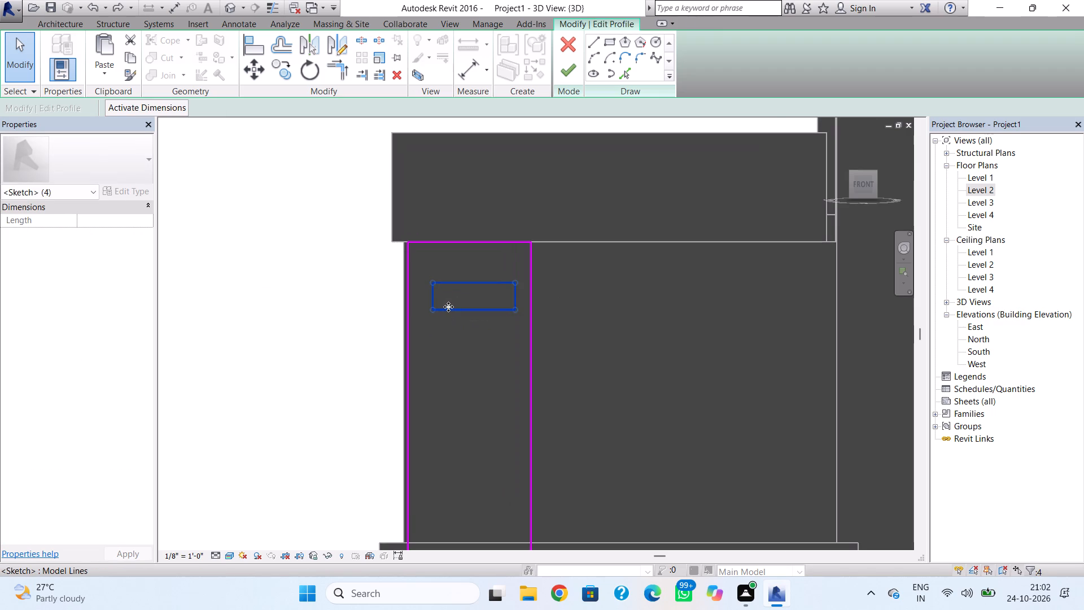
pyautogui.press('Left')
pyautogui.click(584, 310)
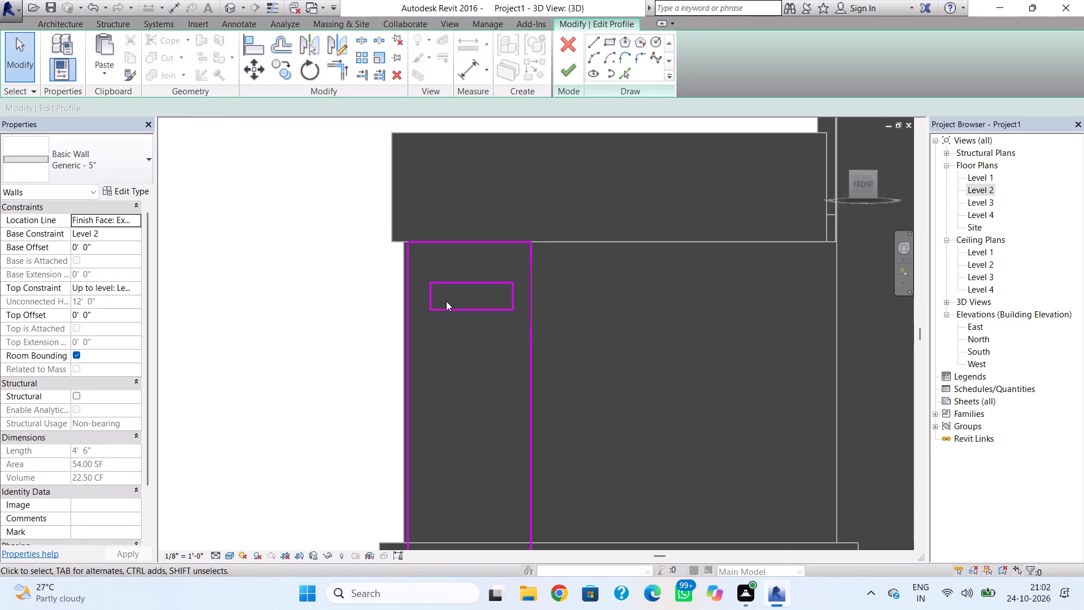
pyautogui.click(435, 295)
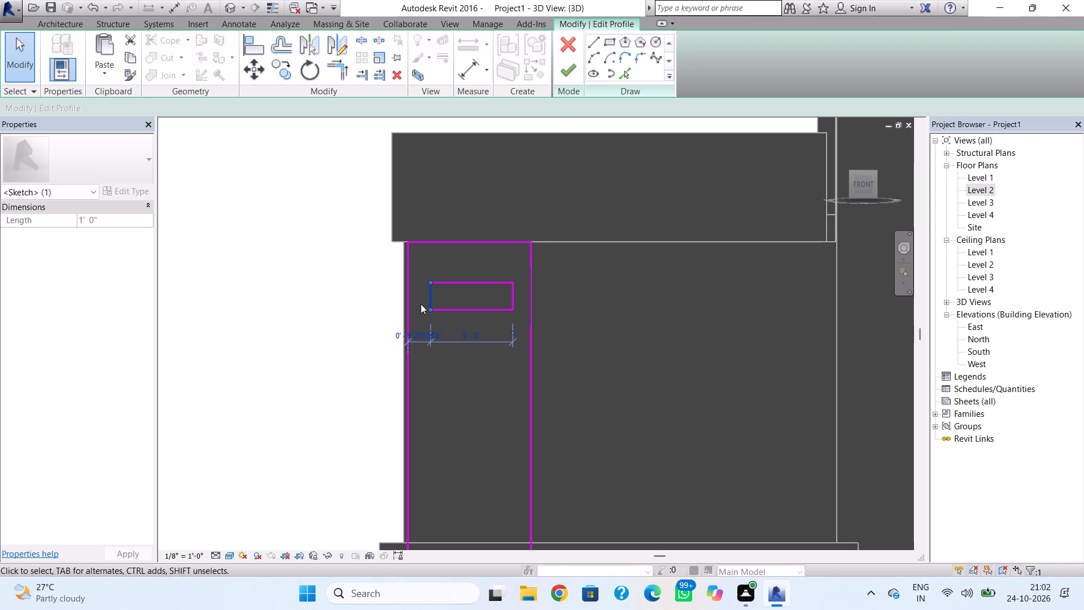
pyautogui.press('Left')
pyautogui.click(512, 294)
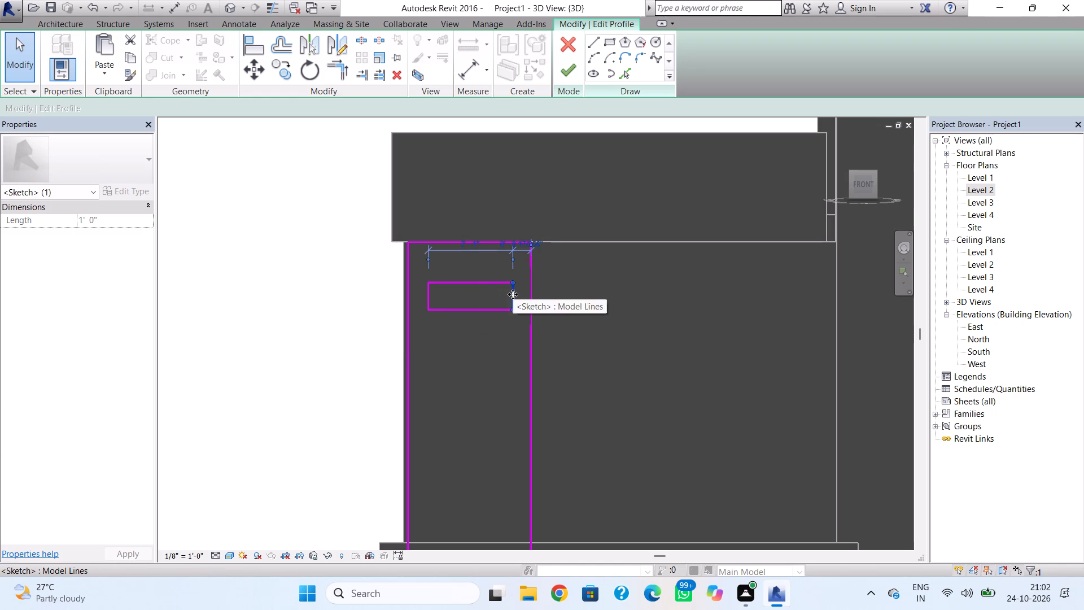
pyautogui.press('Right')
pyautogui.click(564, 303)
# Copy the rectangular opening and paste four vertically aligned copies below it, placing the first 2' 0" beneath the original.
pyautogui.moveTo(515, 271); pyautogui.dragTo(521, 306)
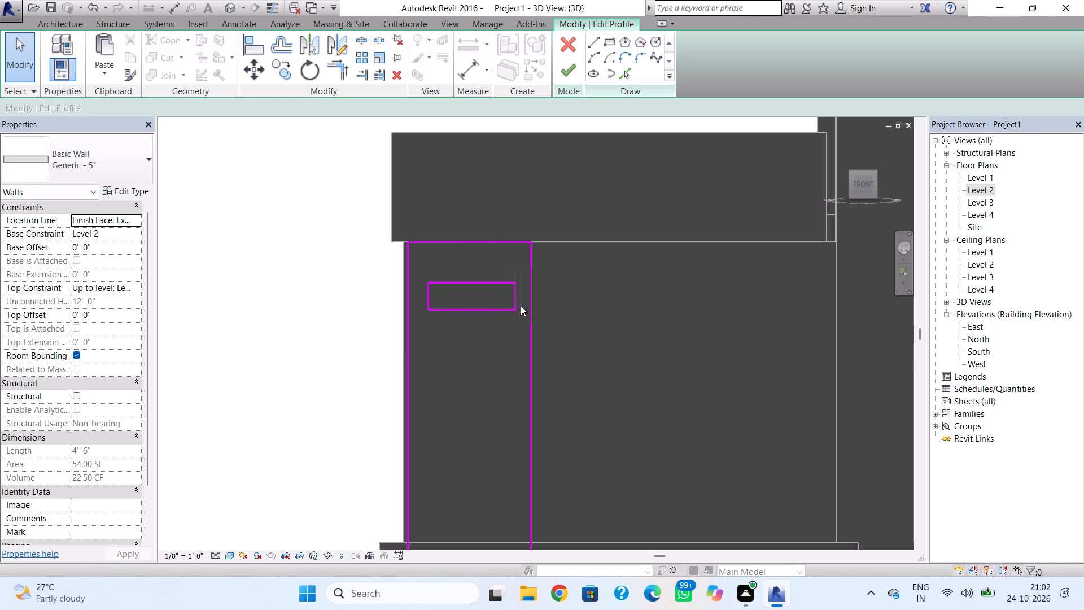
pyautogui.moveTo(521, 306); pyautogui.dragTo(427, 329)
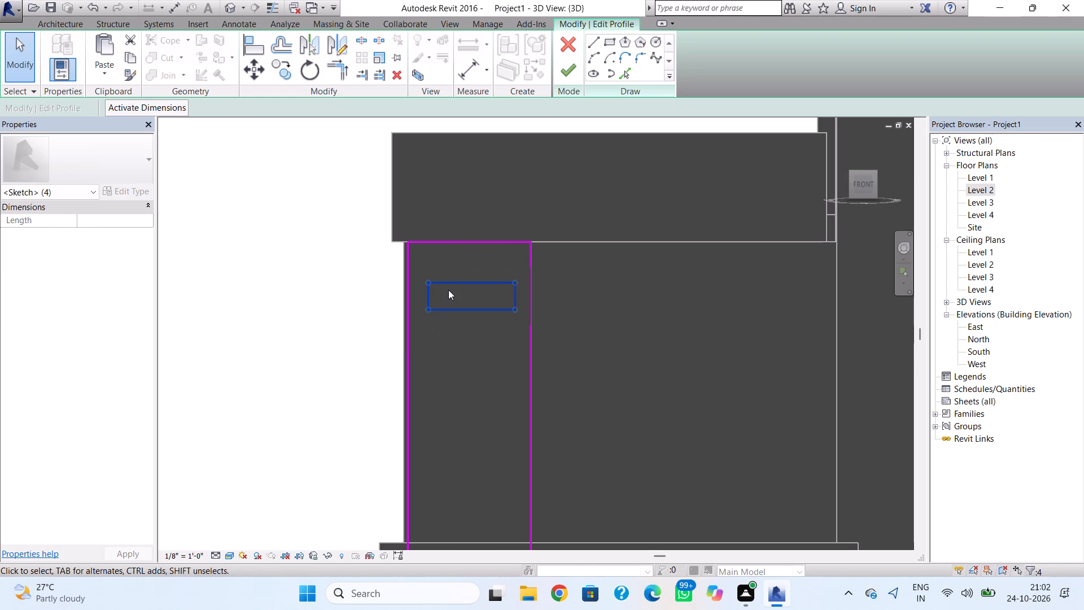
pyautogui.hotkey('ctrl', 'c')
pyautogui.hotkey('ctrl', 'v')
pyautogui.click(431, 365)
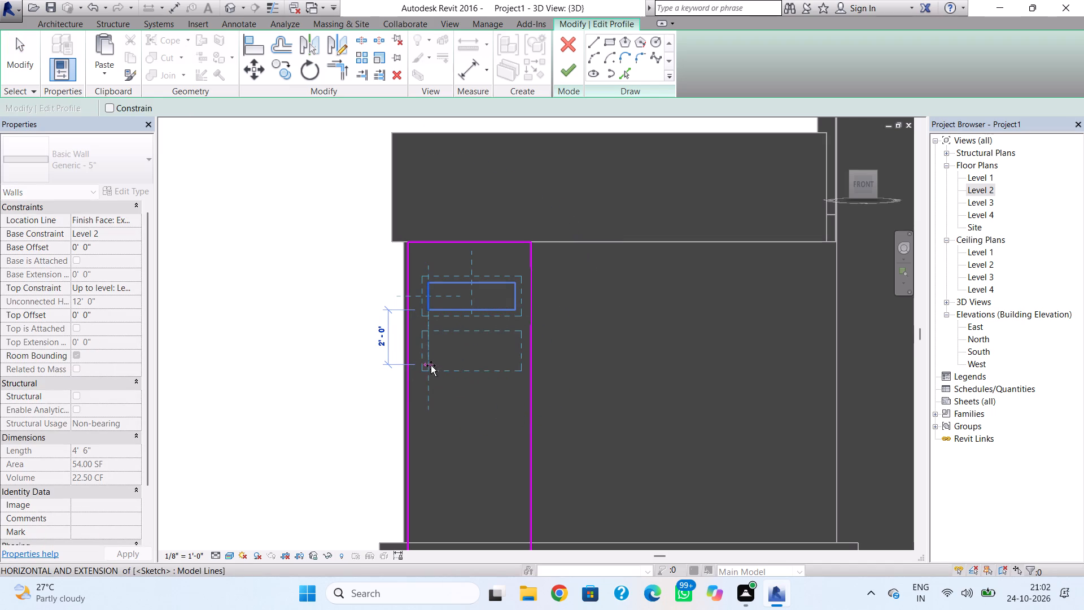
pyautogui.hotkey('ctrl', 'v')
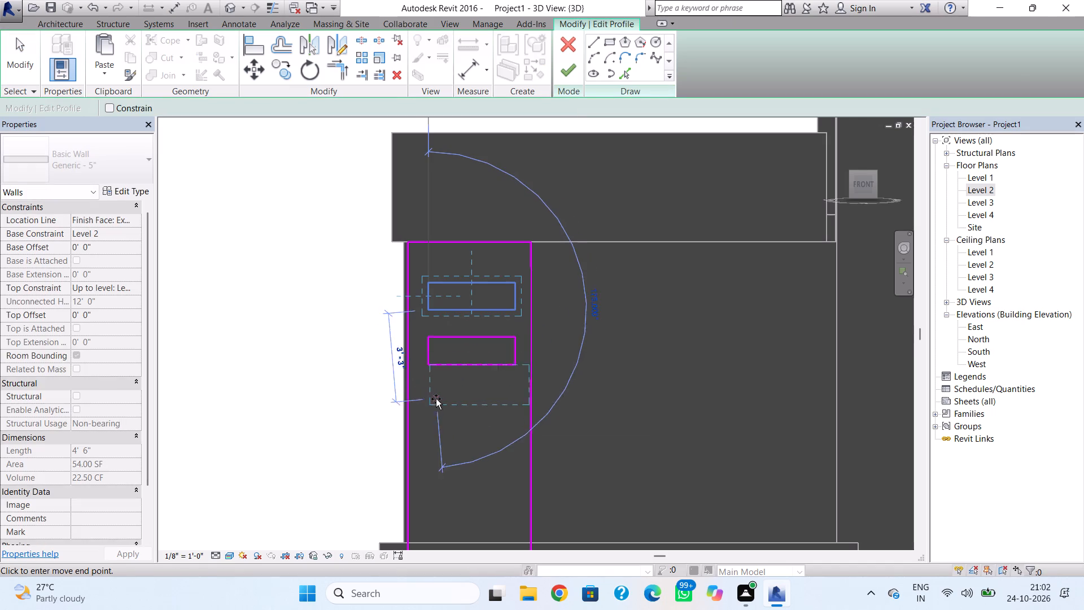
pyautogui.click(435, 416)
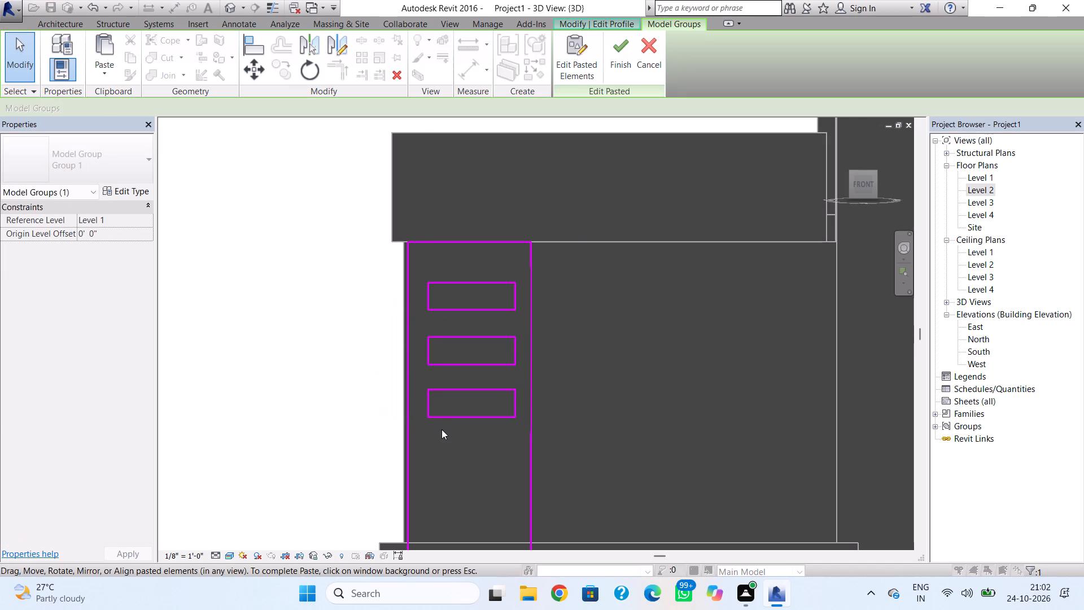
pyautogui.hotkey('ctrl', 'v')
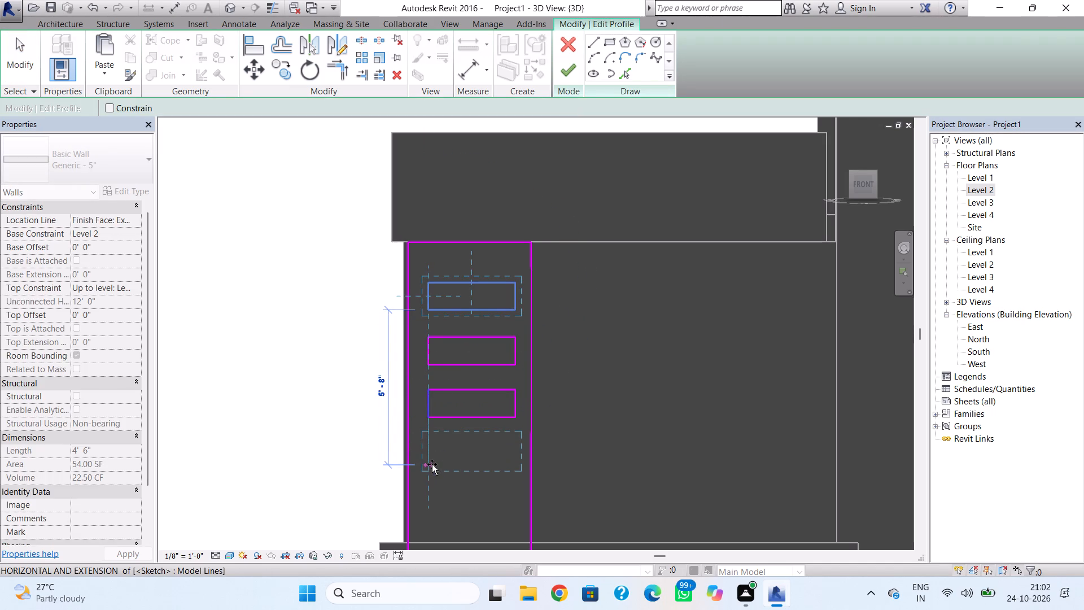
pyautogui.click(431, 469)
pyautogui.scroll(-1, 447, 457)
pyautogui.moveTo(445, 455); pyautogui.dragTo(443, 370, button='middle')
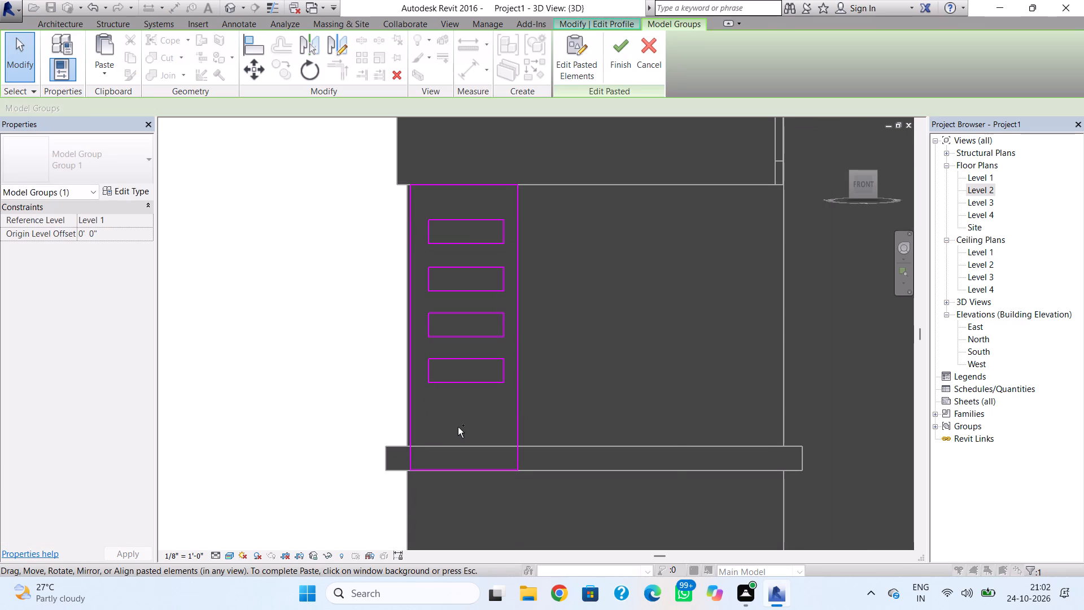
pyautogui.hotkey('ctrl', 'v')
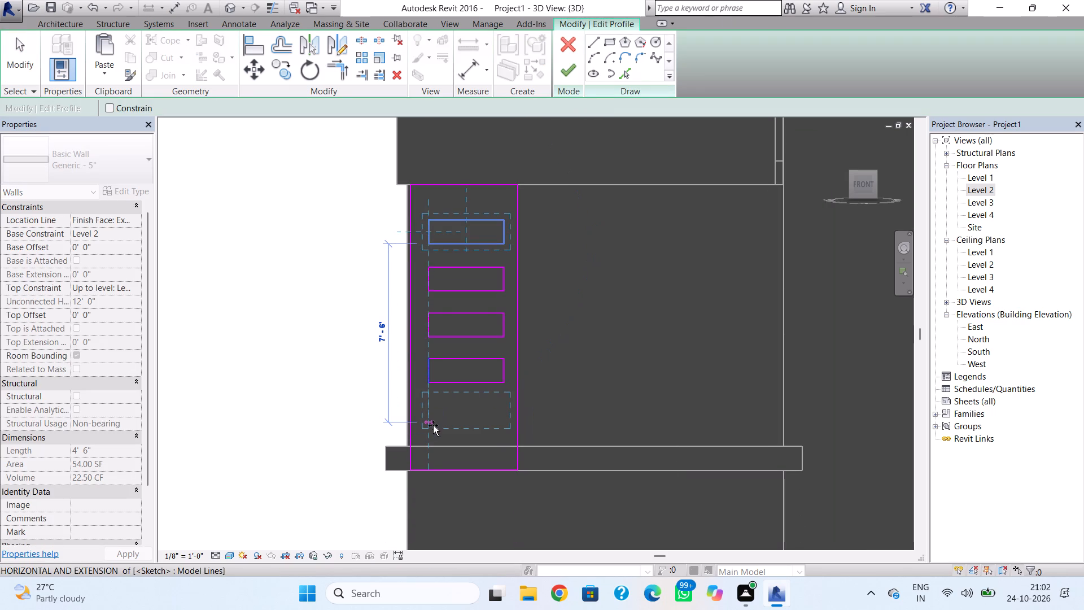
pyautogui.click(433, 431)
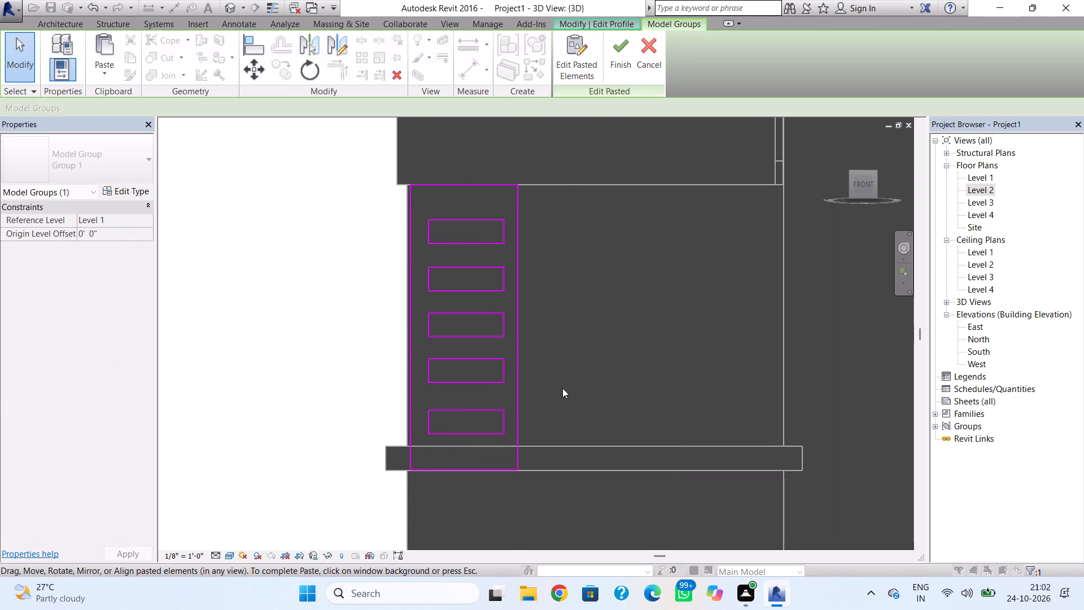
pyautogui.press('Escape')
# Nudge the lowest rectangular opening one increment up and the topmost opening two increments down in the wall profile sketch.
pyautogui.moveTo(508, 399); pyautogui.dragTo(416, 438)
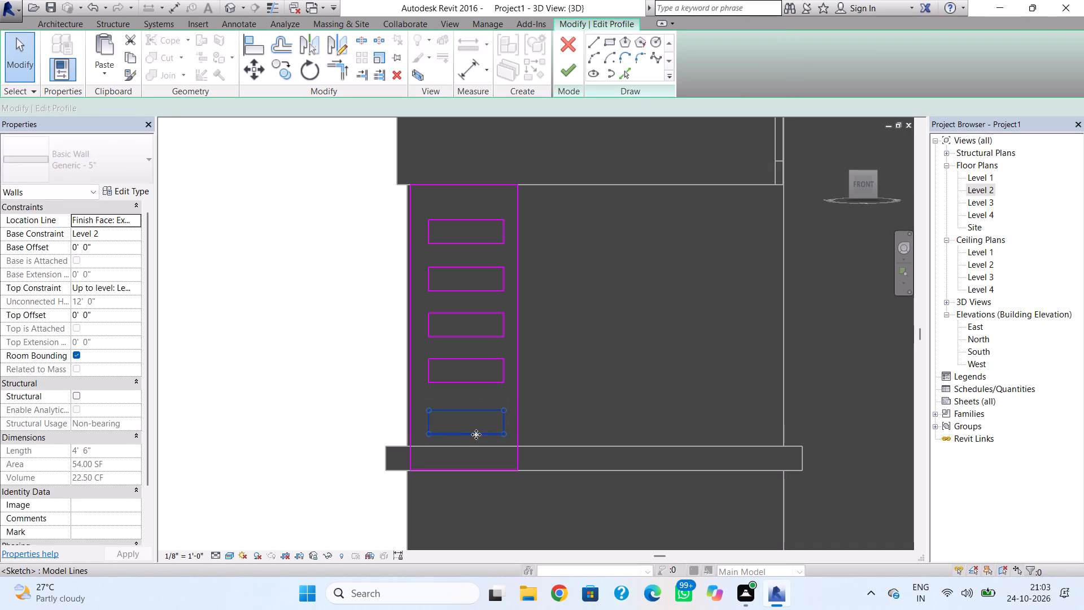
pyautogui.press('Up')
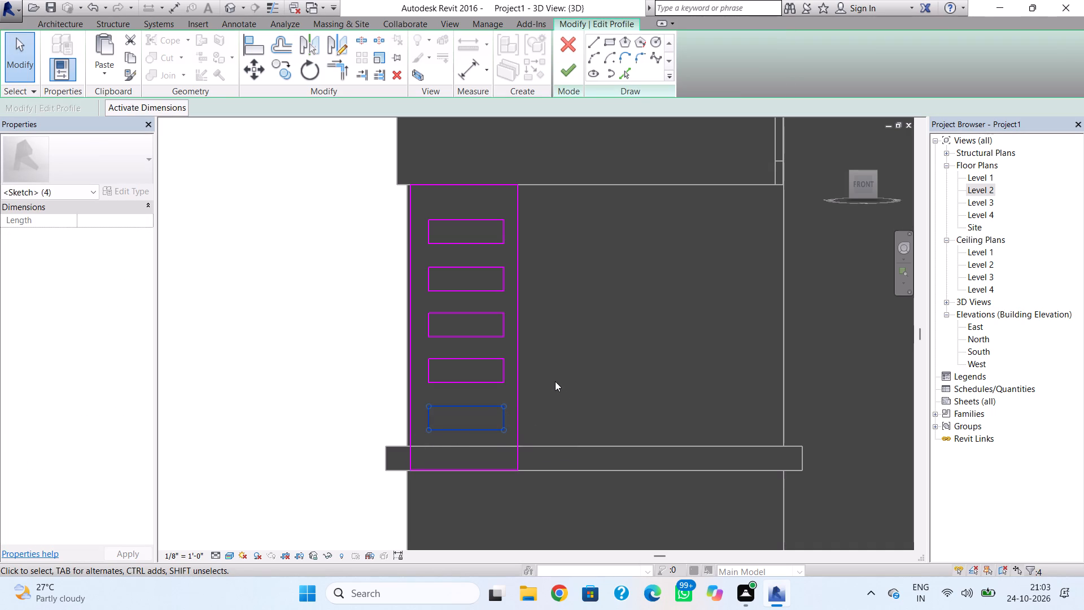
pyautogui.click(550, 343)
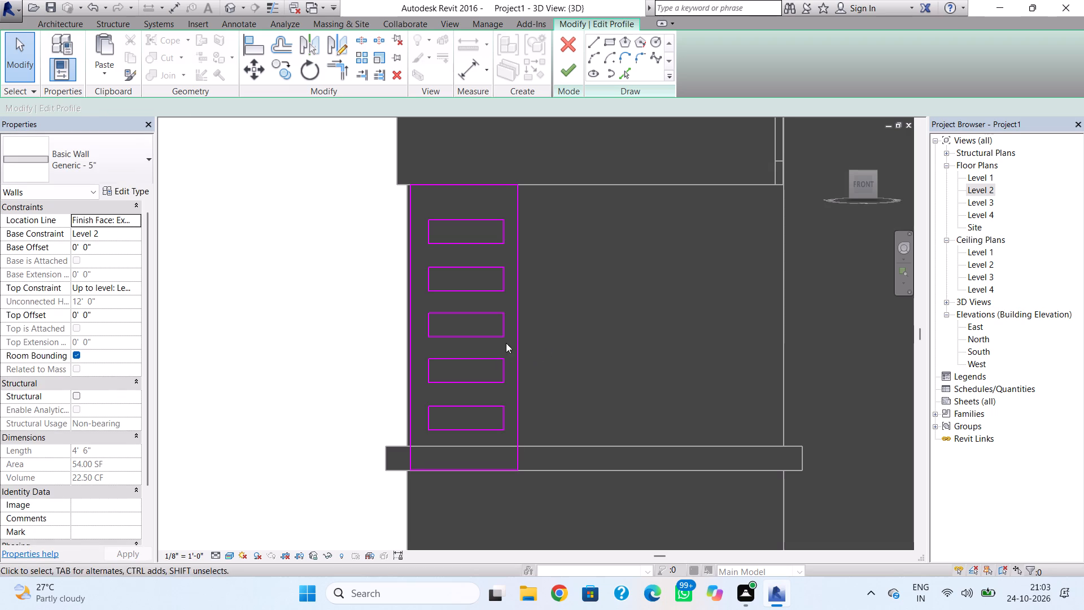
pyautogui.moveTo(506, 210); pyautogui.dragTo(492, 242)
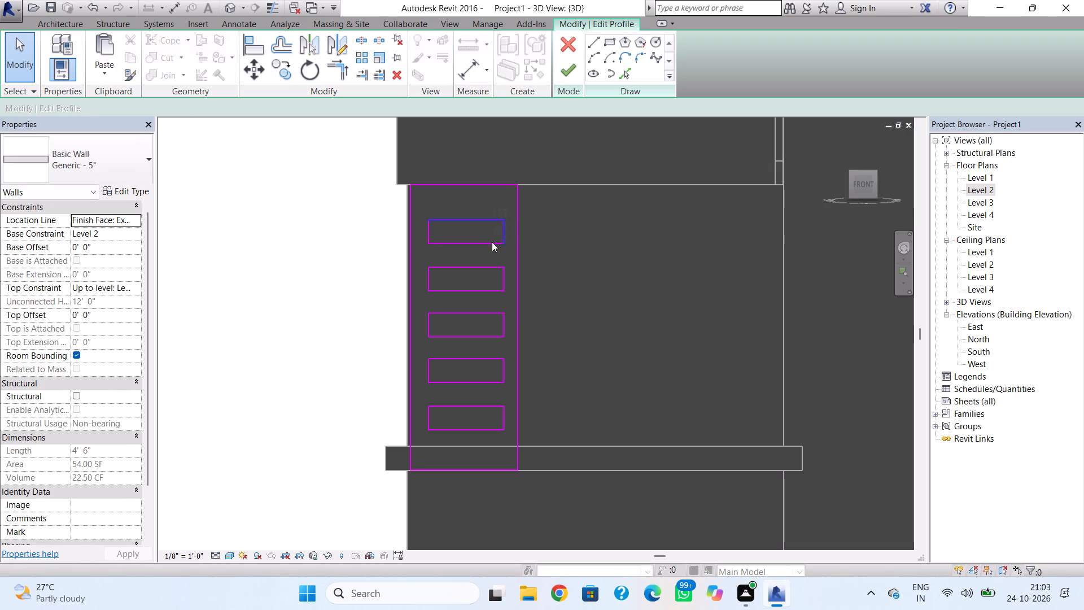
pyautogui.moveTo(492, 242); pyautogui.dragTo(425, 258)
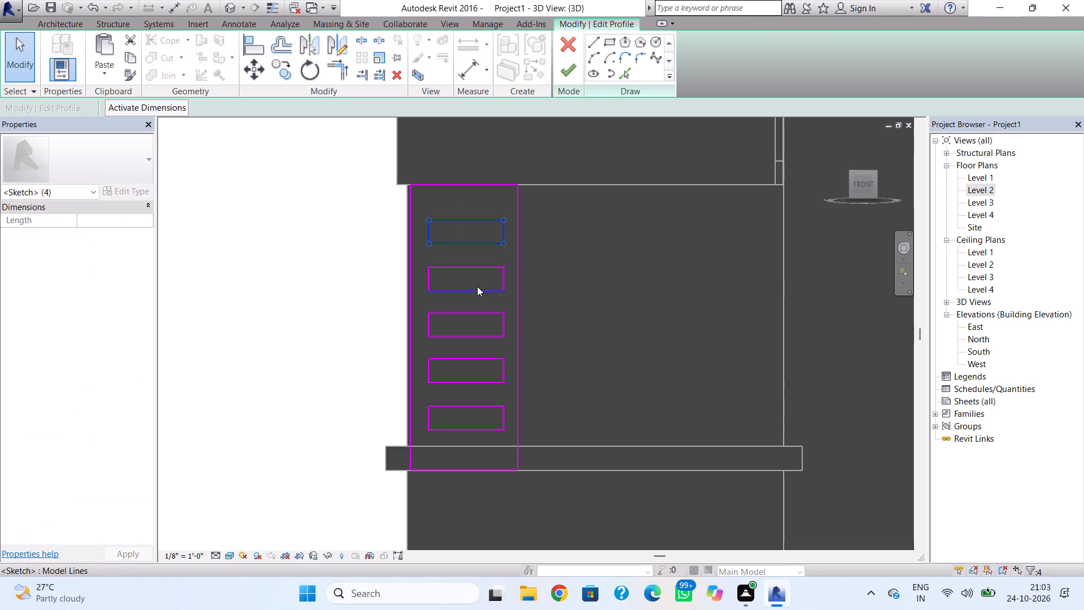
pyautogui.press('Down')
pyautogui.press('Down')
# Nudge the second opening from the top one increment up and the middle opening two increments up.
pyautogui.moveTo(506, 260); pyautogui.dragTo(508, 260)
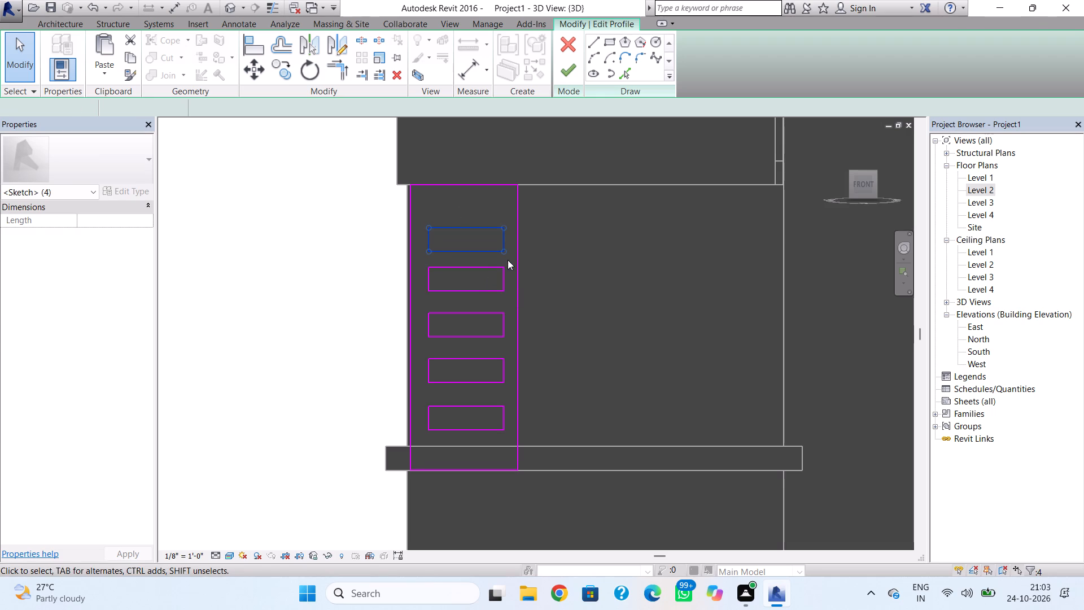
pyautogui.moveTo(508, 260); pyautogui.dragTo(421, 299)
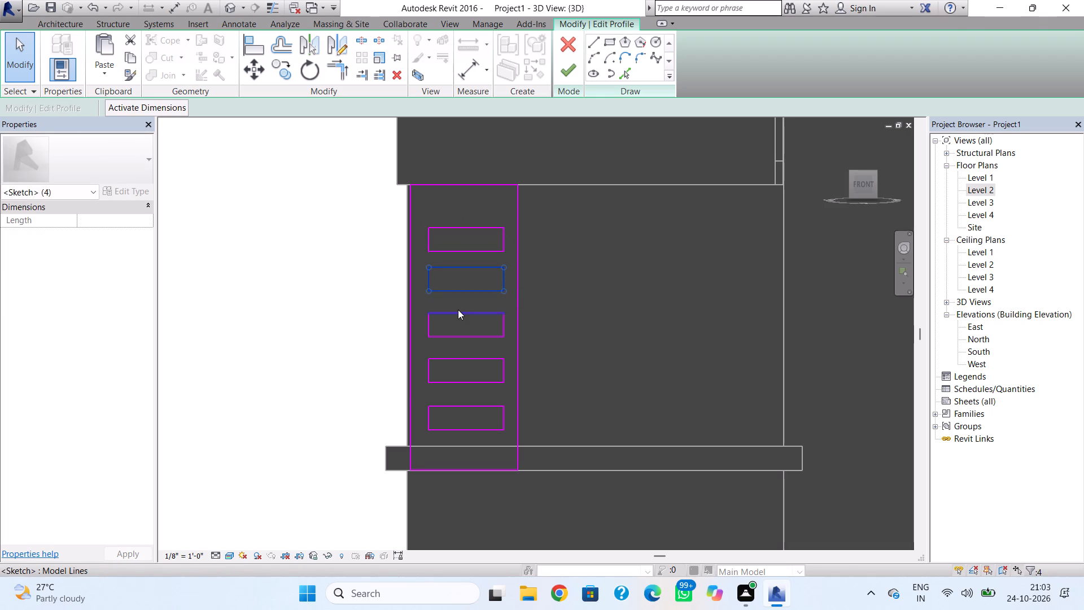
pyautogui.press('Up')
pyautogui.moveTo(509, 302); pyautogui.dragTo(413, 343)
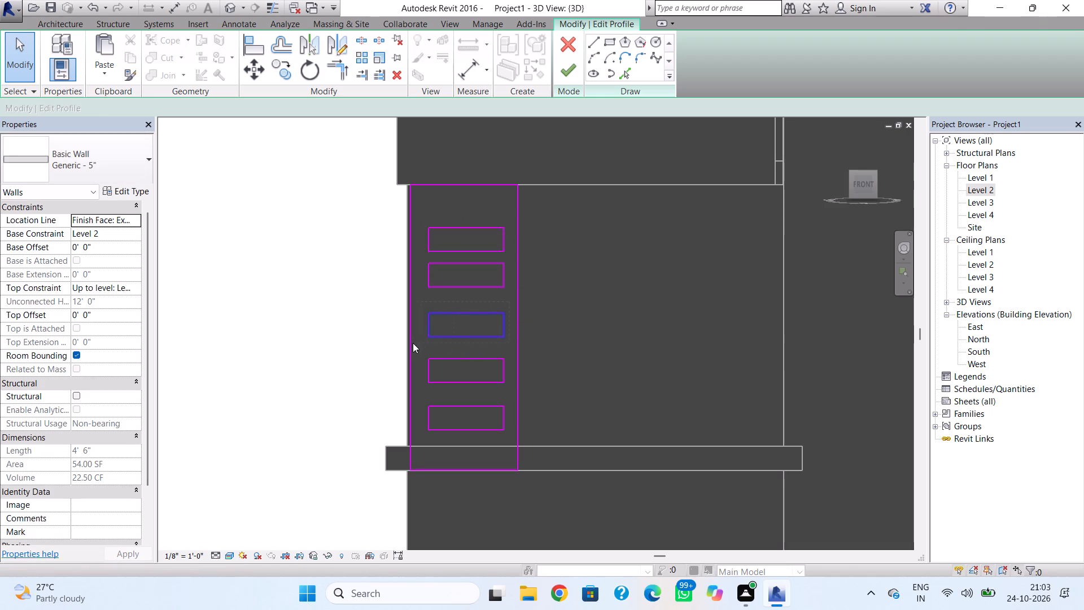
pyautogui.moveTo(413, 343); pyautogui.dragTo(425, 343)
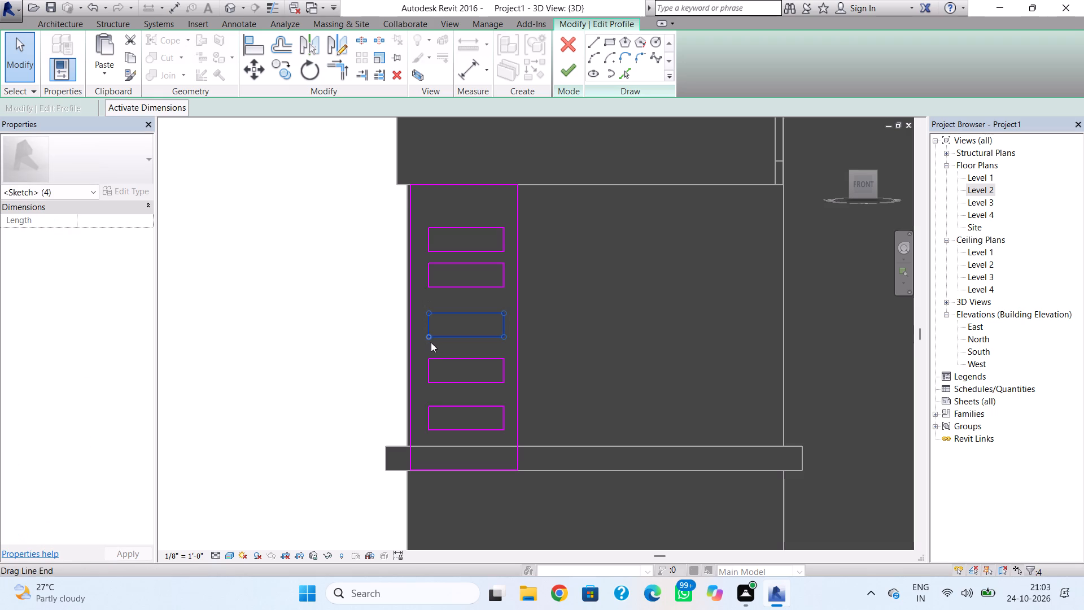
pyautogui.press('Up')
pyautogui.press('Up')
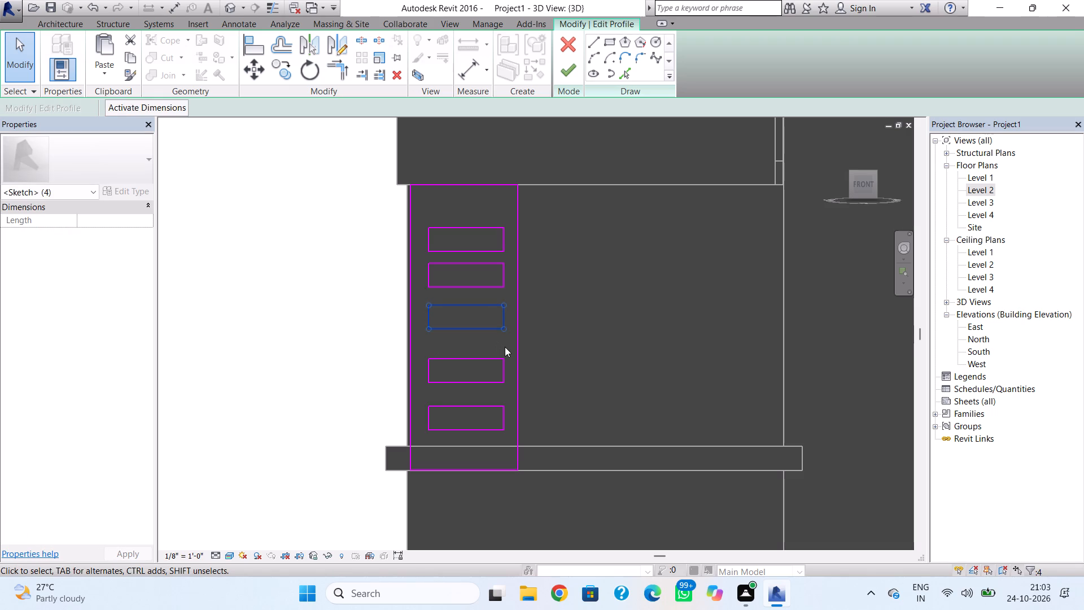
# Nudge the fourth opening from the top three increments up and the lowest opening four increments up.
pyautogui.moveTo(506, 348); pyautogui.dragTo(426, 384)
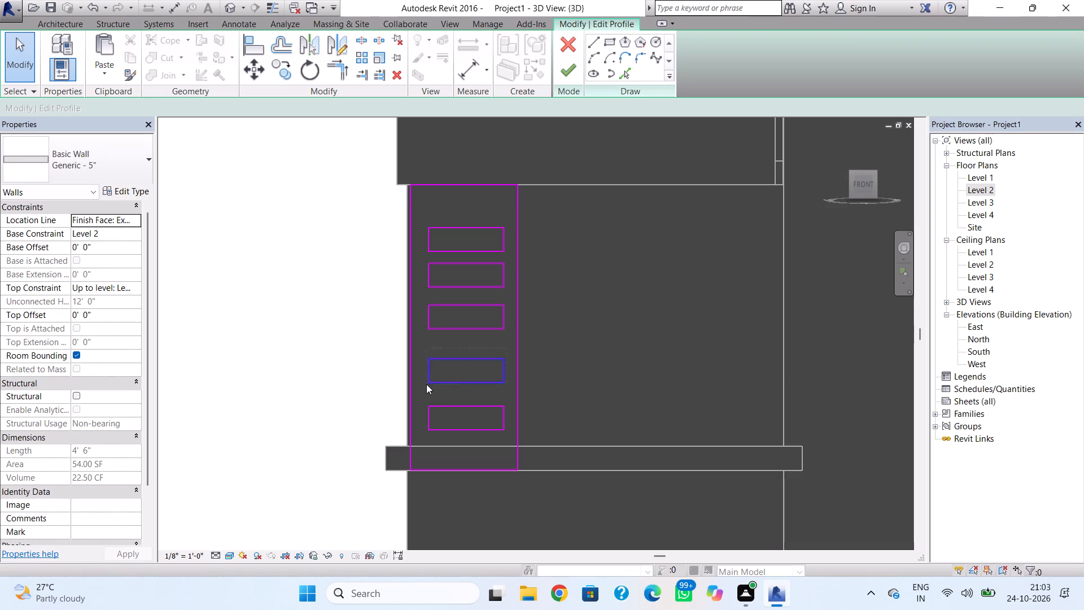
pyautogui.moveTo(426, 384); pyautogui.dragTo(424, 384)
pyautogui.press('Up')
pyautogui.press('Up')
pyautogui.press('Up')
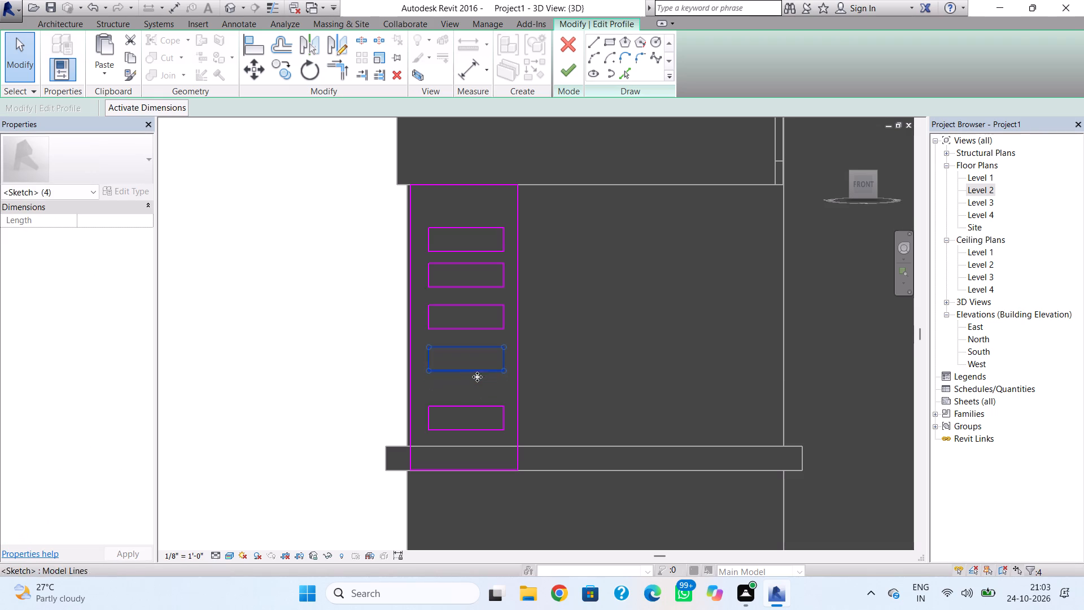
pyautogui.moveTo(508, 398); pyautogui.dragTo(425, 430)
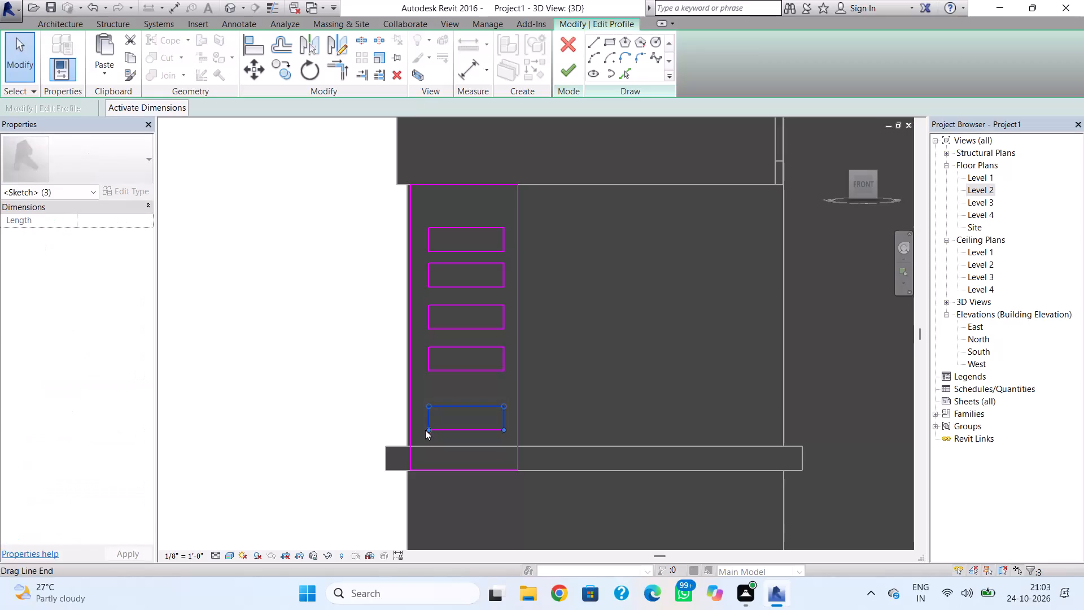
pyautogui.keyDown('ctrl'); pyautogui.click(491, 428); pyautogui.keyUp('ctrl')
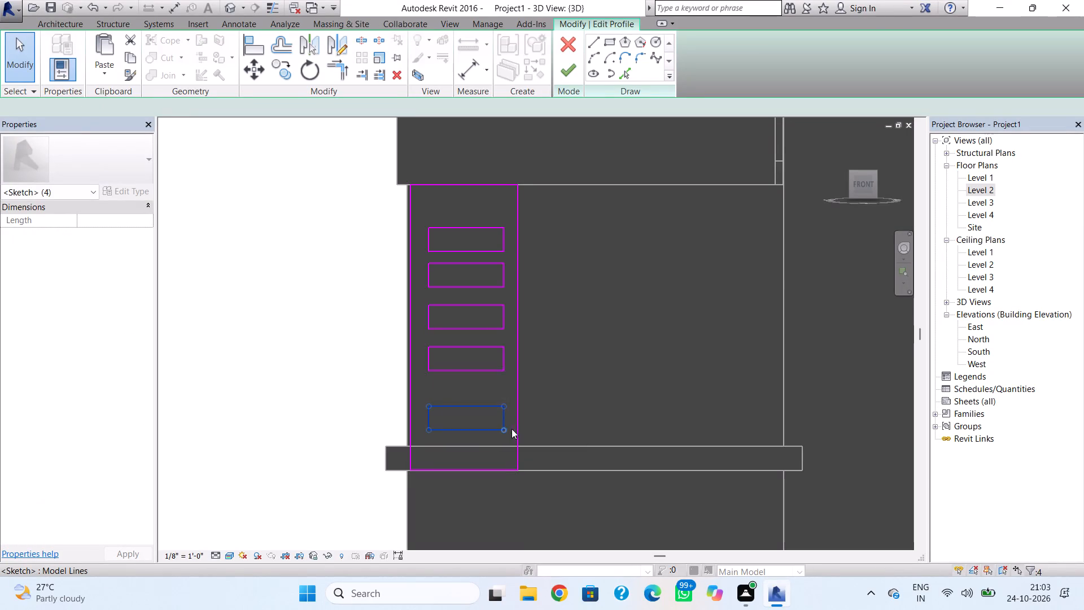
pyautogui.press('Up')
pyautogui.press('Up')
pyautogui.press('Up')
pyautogui.press('Up')
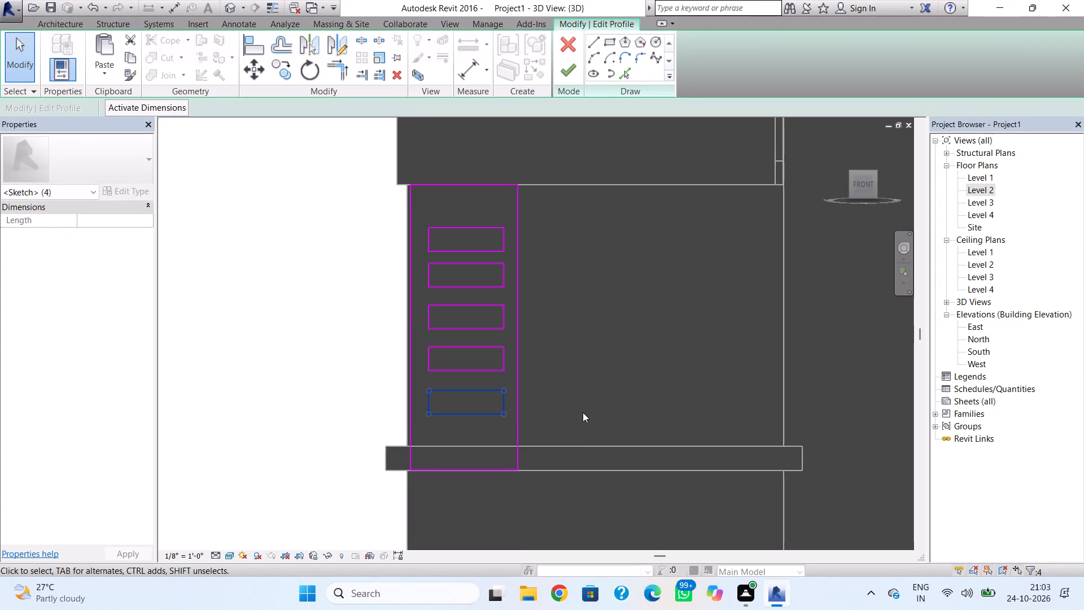
# Finish the short 5" wall's profile edit to cut the five openings, and view the whole house from the front corner.
pyautogui.click(584, 412)
pyautogui.click(570, 76)
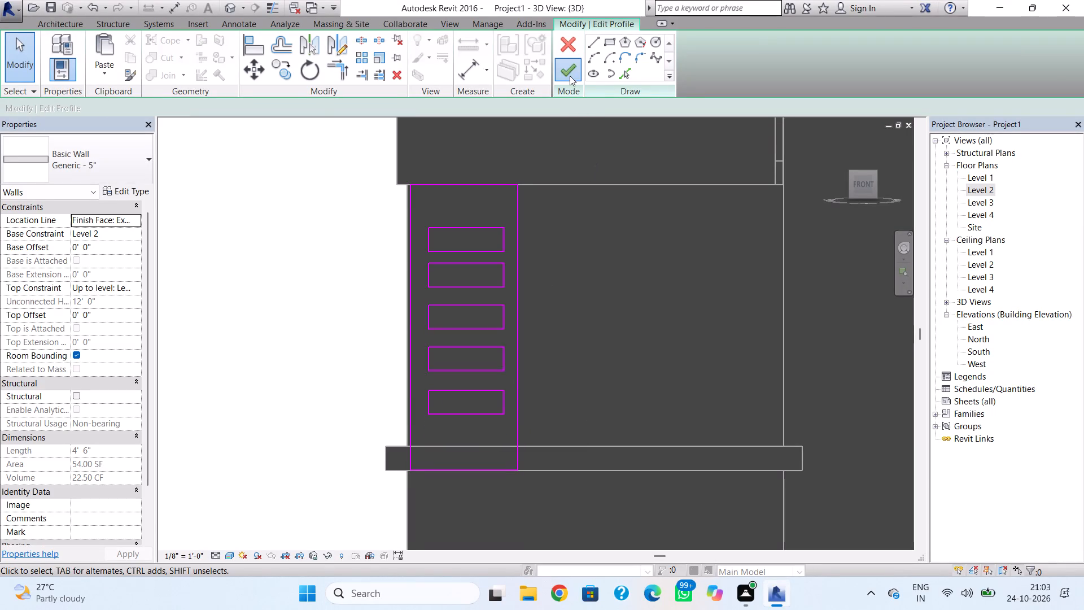
pyautogui.keyDown('shift'); pyautogui.moveTo(611, 391); pyautogui.dragTo(666, 421, button='right'); pyautogui.keyUp('shift')
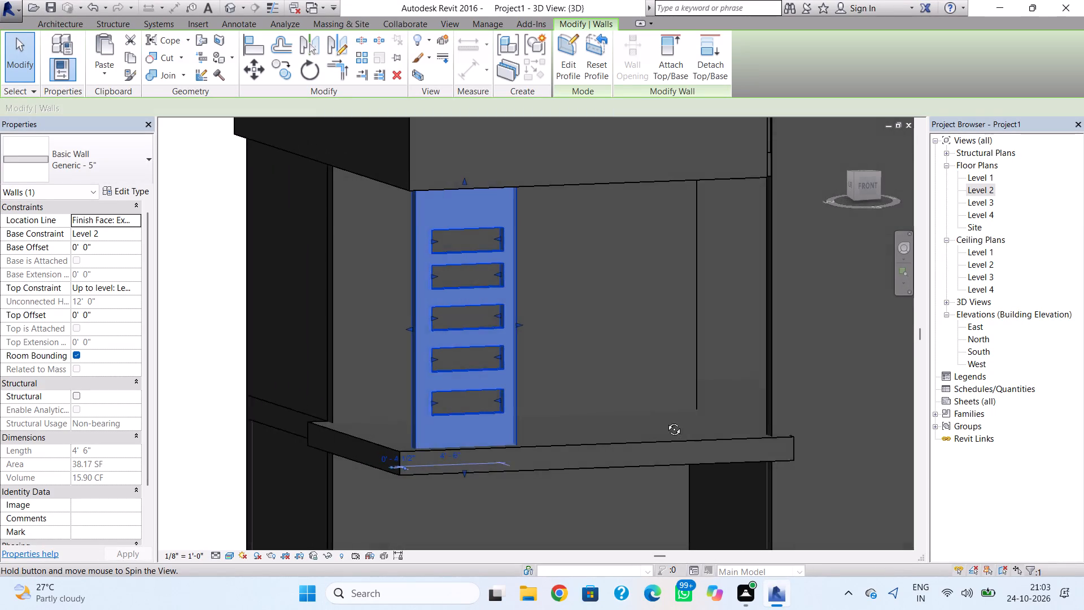
pyautogui.keyDown('shift'); pyautogui.moveTo(666, 421); pyautogui.dragTo(676, 430, button='right'); pyautogui.keyUp('shift')
pyautogui.press('Escape')
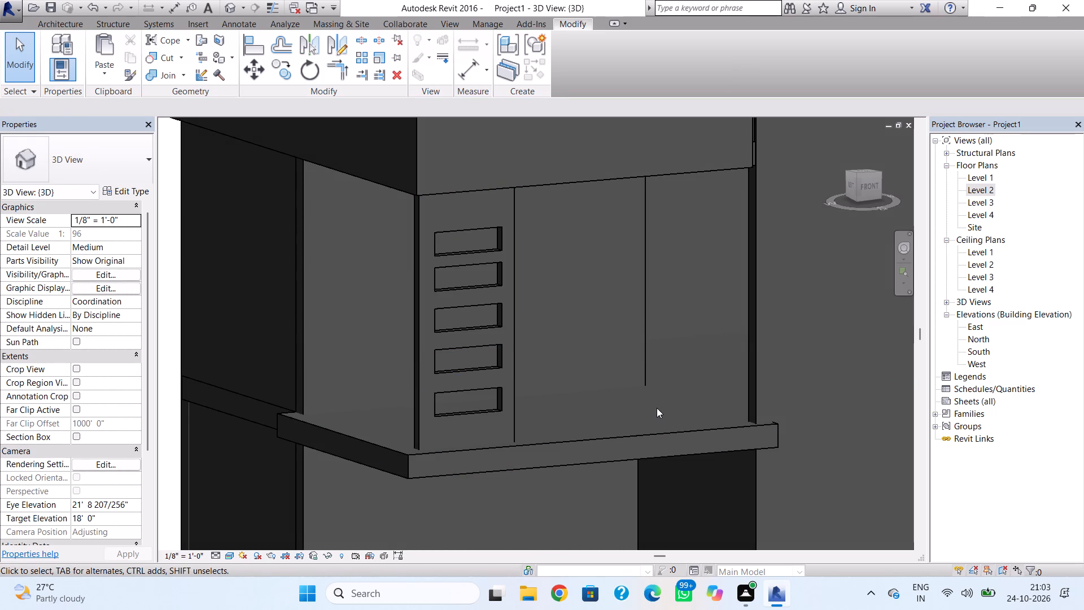
pyautogui.scroll(-7, 671, 402)
pyautogui.moveTo(671, 407); pyautogui.dragTo(664, 385, button='middle')
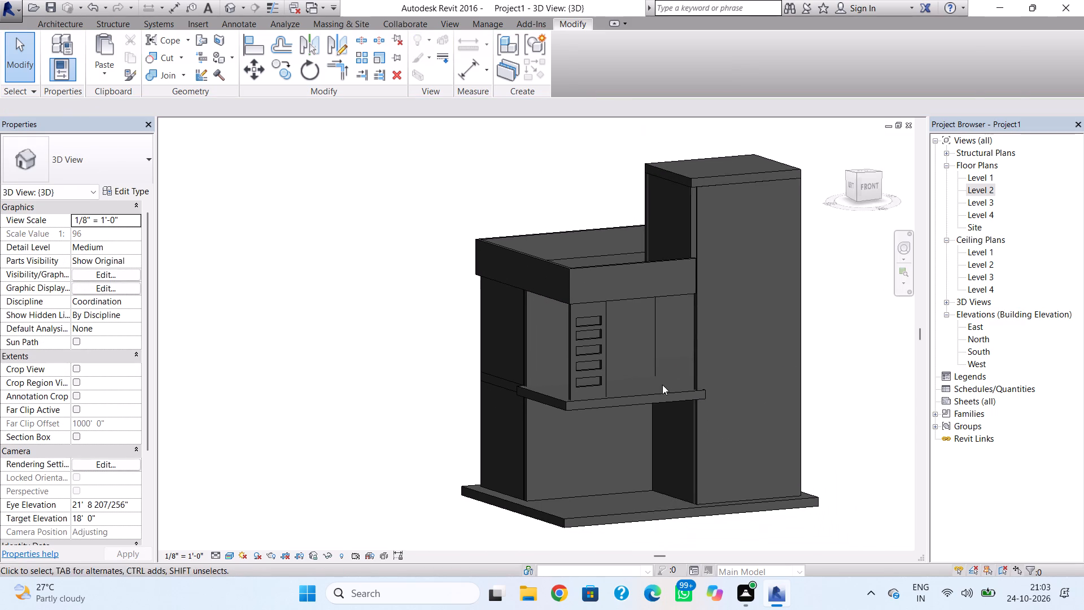
# On Level 1, place a 24" x 24" architectural rectangular column where the outer faces of the side and front walls would meet.
pyautogui.doubleClick(990, 178)
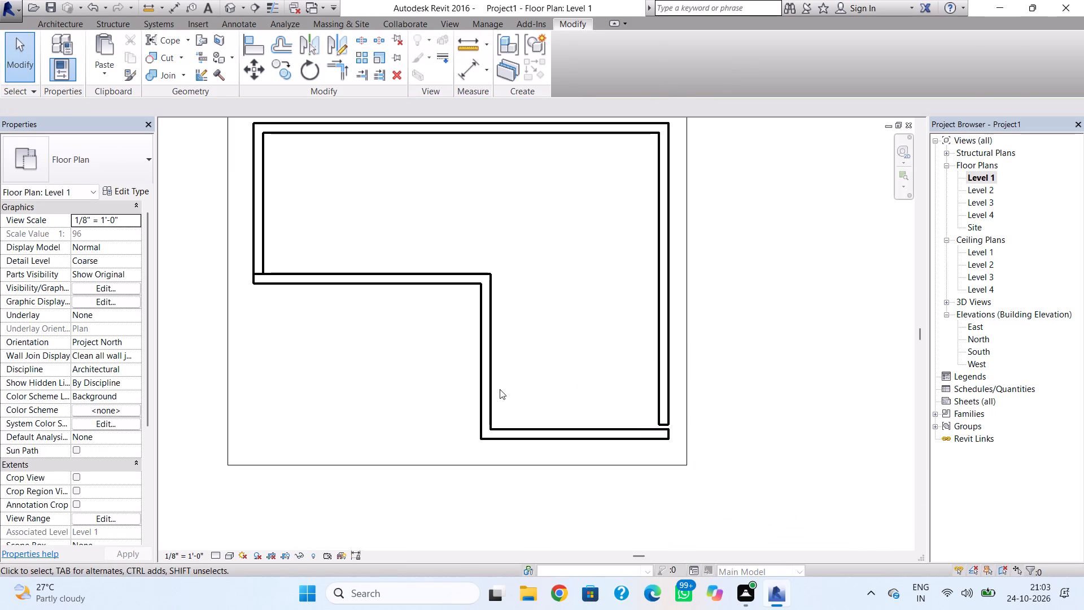
pyautogui.scroll(-1, 500, 390)
pyautogui.moveTo(503, 390); pyautogui.dragTo(550, 373, button='middle')
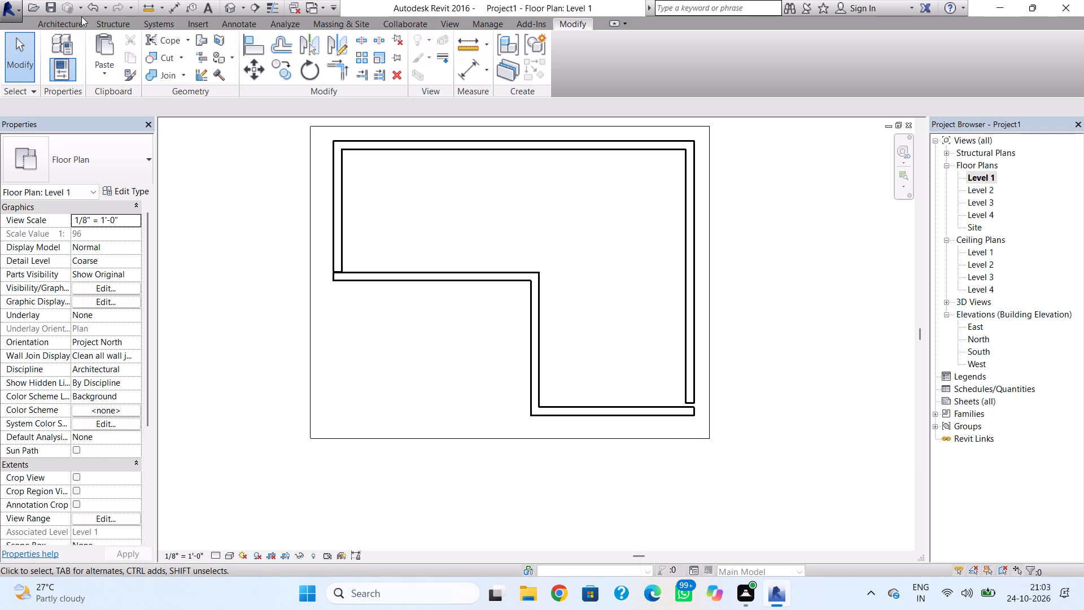
pyautogui.click(72, 22)
pyautogui.click(204, 67)
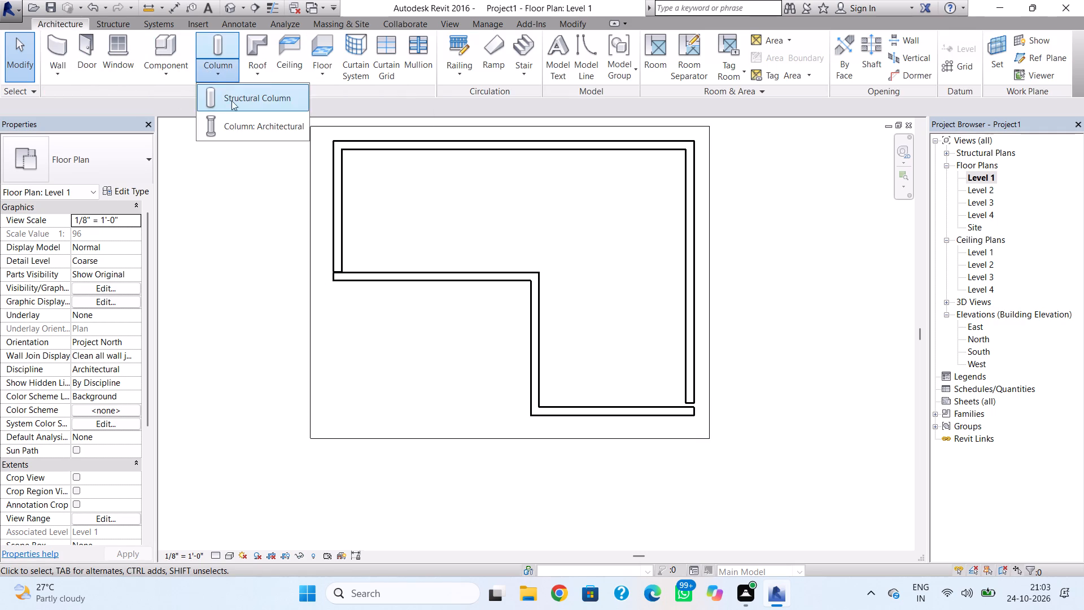
pyautogui.click(238, 127)
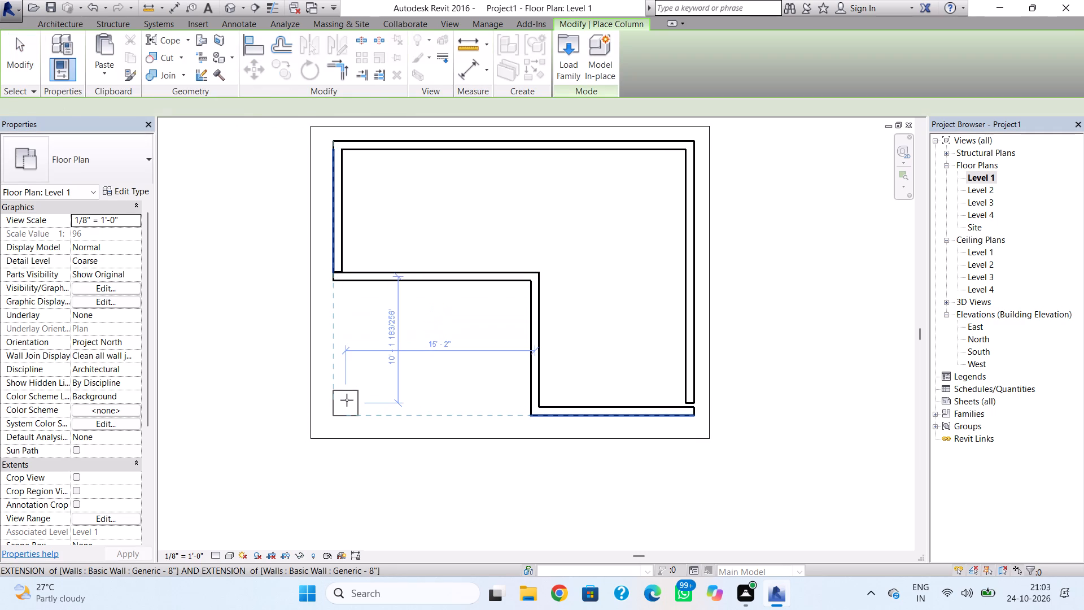
pyautogui.click(347, 400)
pyautogui.press('Escape')
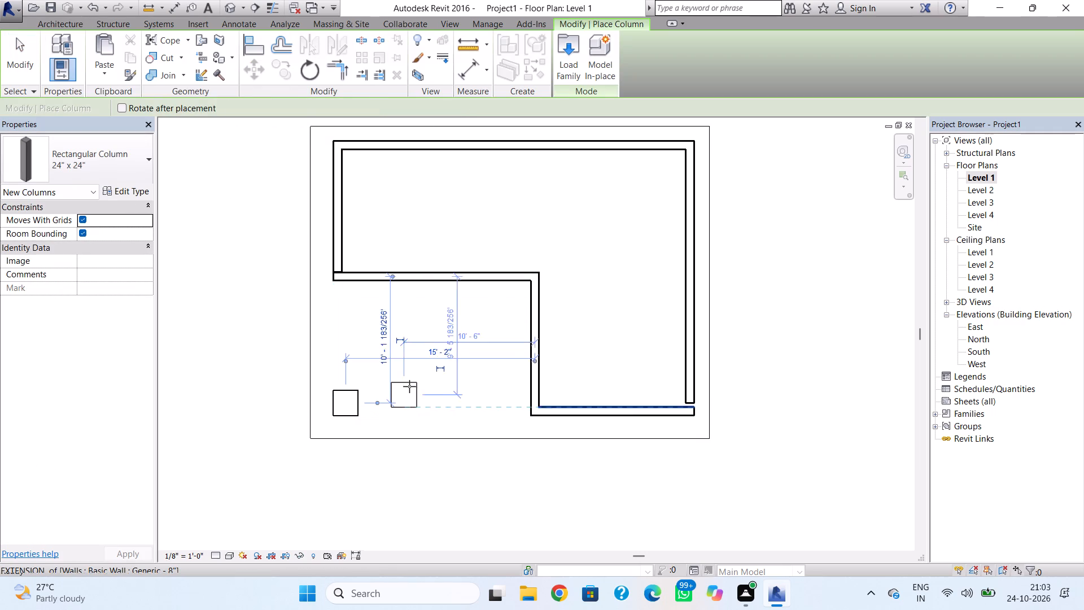
pyautogui.click(225, 8)
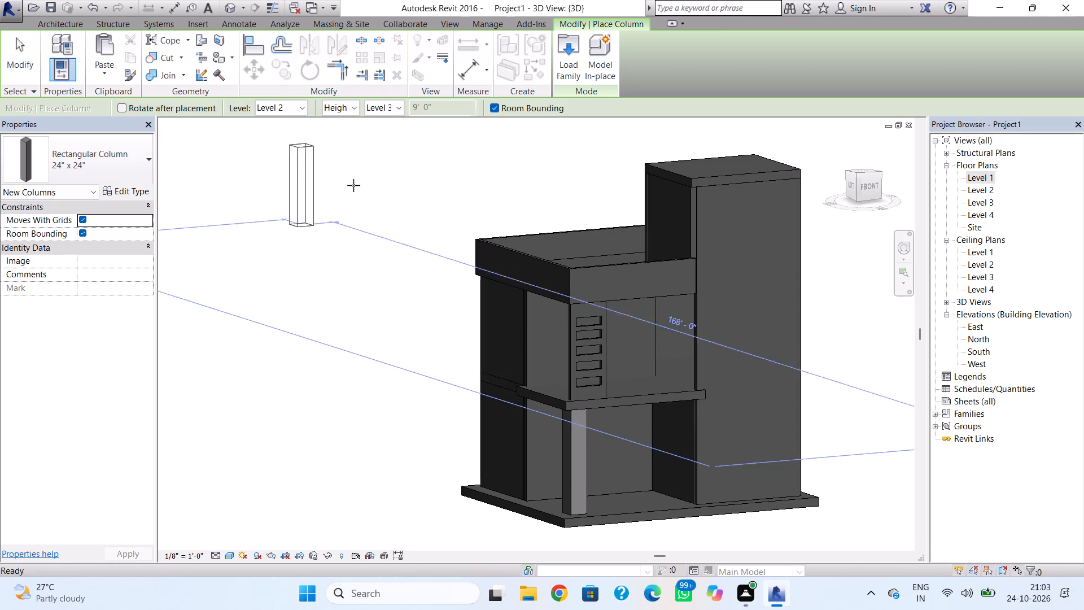
pyautogui.press('Escape')
# Change the column under the balcony corner to the 18" x 18" Rectangular Column type.
pyautogui.click(579, 451)
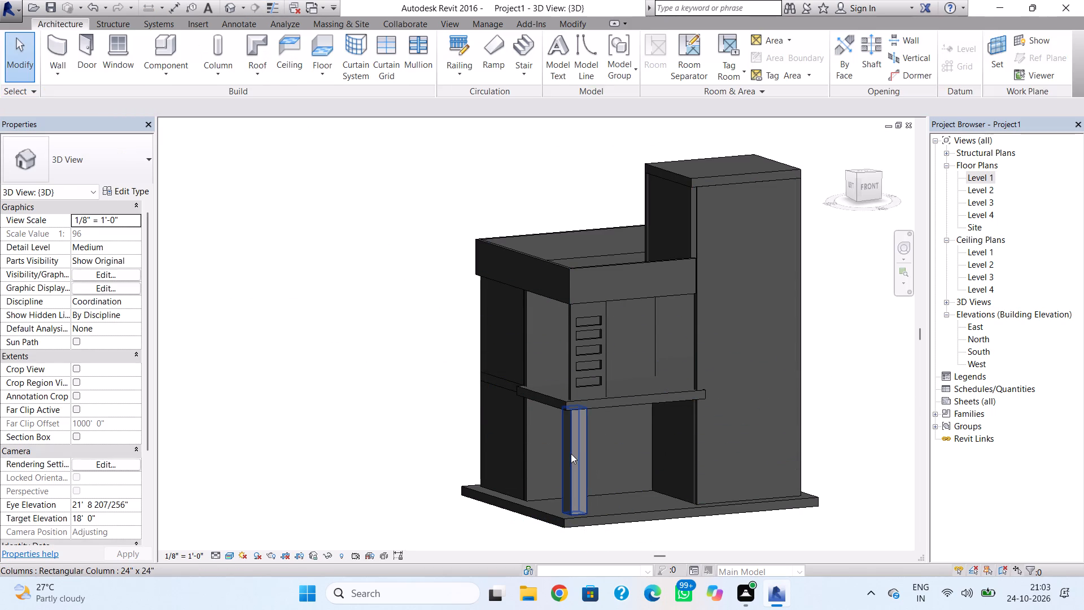
pyautogui.click(571, 454)
pyautogui.press('Escape')
pyautogui.click(580, 450)
pyautogui.click(585, 450)
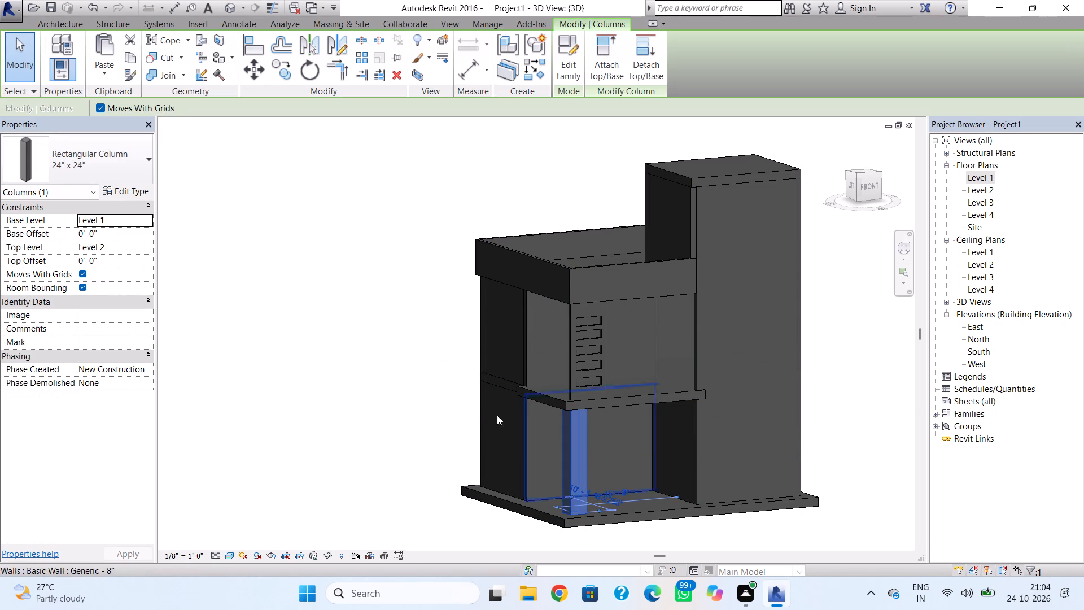
pyautogui.click(104, 173)
pyautogui.click(116, 236)
pyautogui.press('Escape')
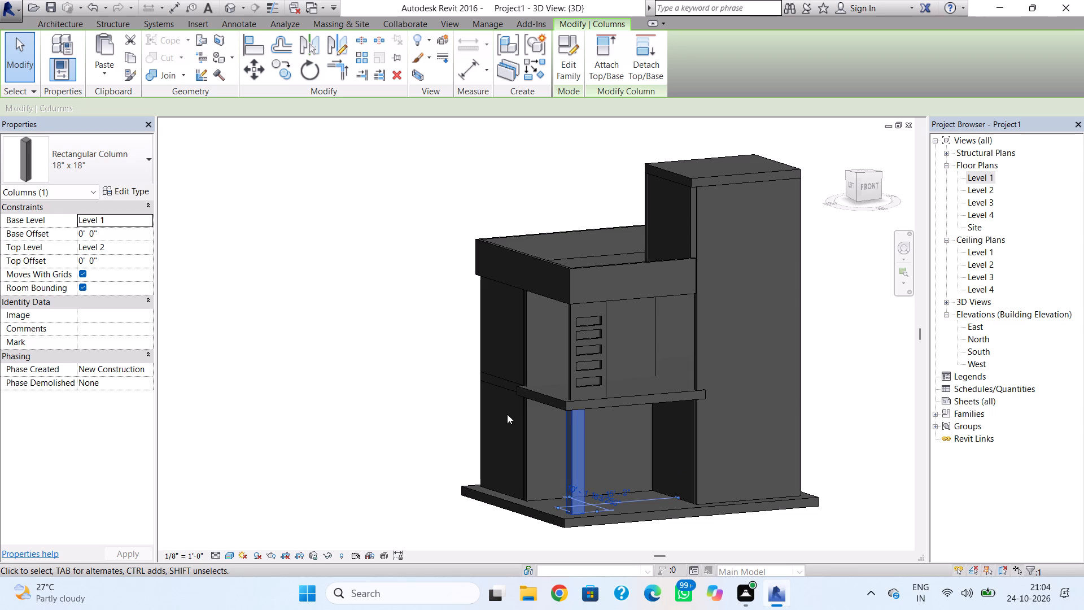
pyautogui.press('Escape')
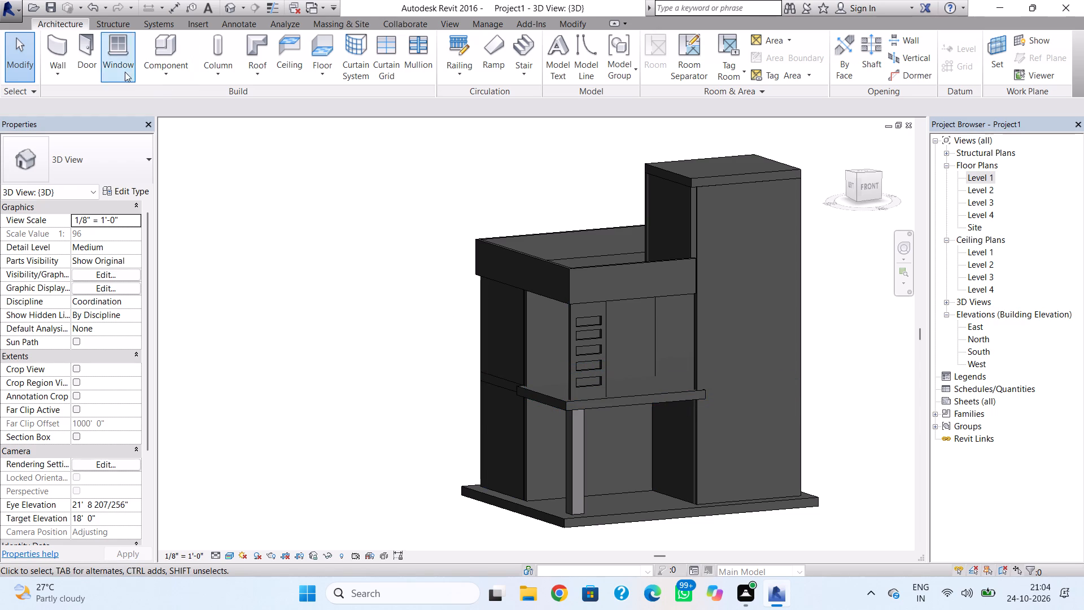
# Open the Level 1 floor plan and start the Wall command there.
pyautogui.click(47, 38)
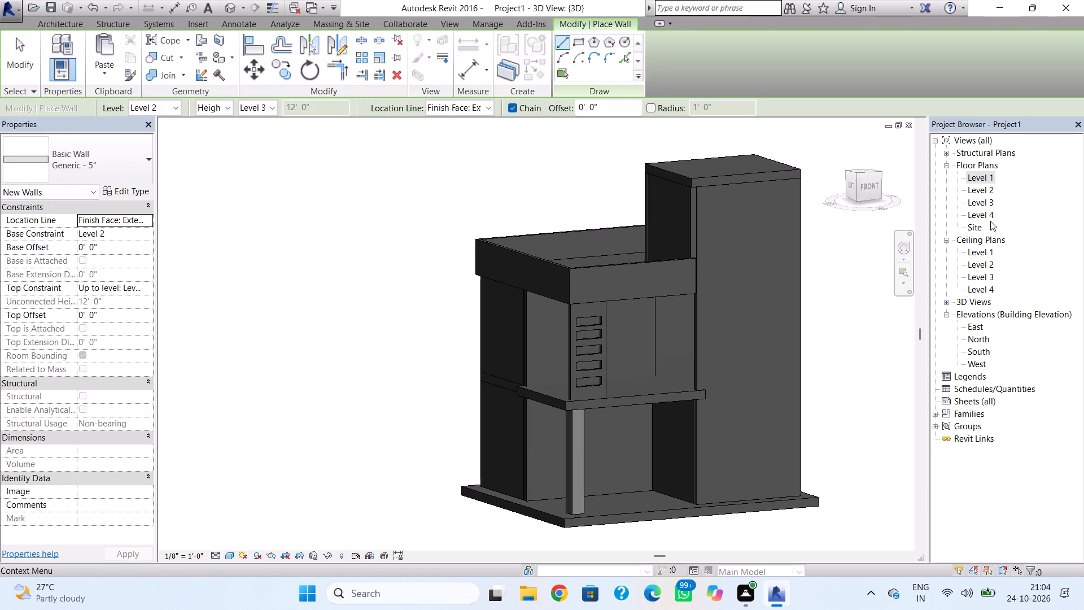
pyautogui.click(982, 177)
pyautogui.click(977, 180)
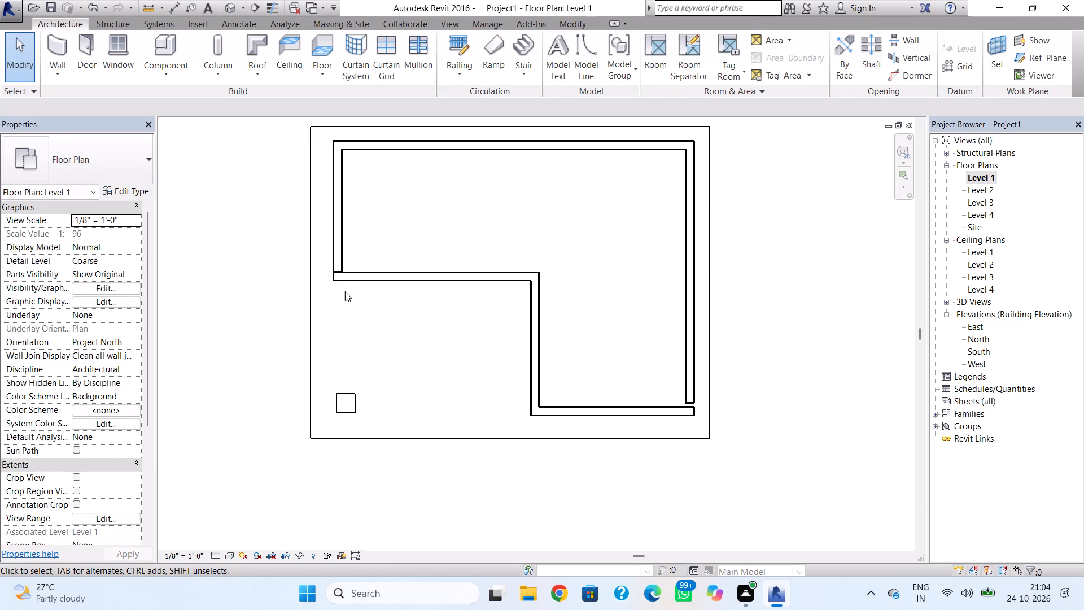
pyautogui.click(54, 47)
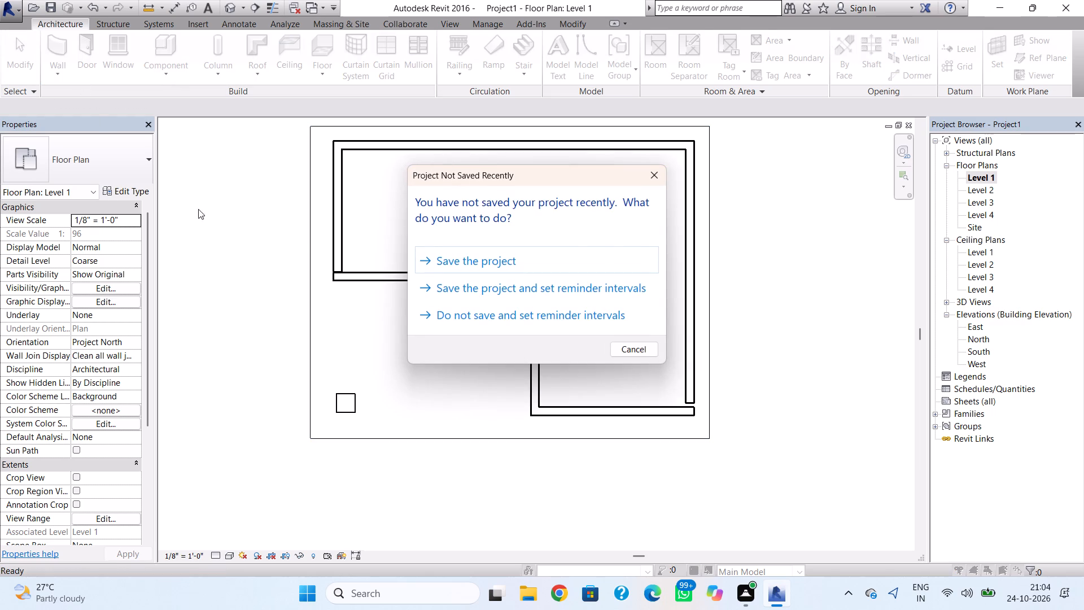
# Save the project in Documents under the file name REVIT INTERNSHIP 16.
pyautogui.click(449, 262)
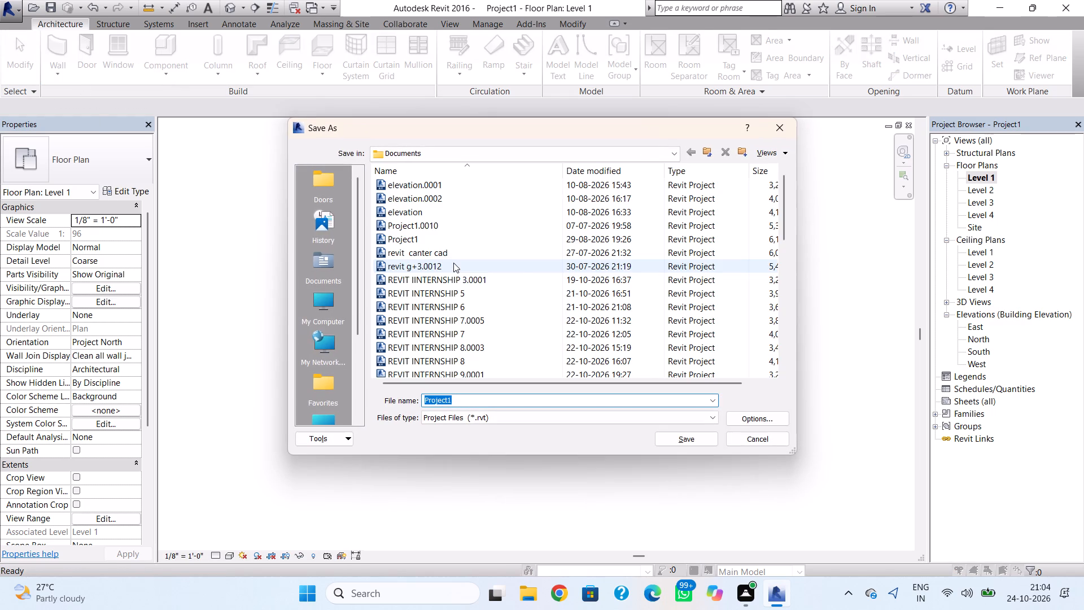
pyautogui.press('BackSpace')
pyautogui.write('REVIT INTERNSHIP')
pyautogui.press('space')
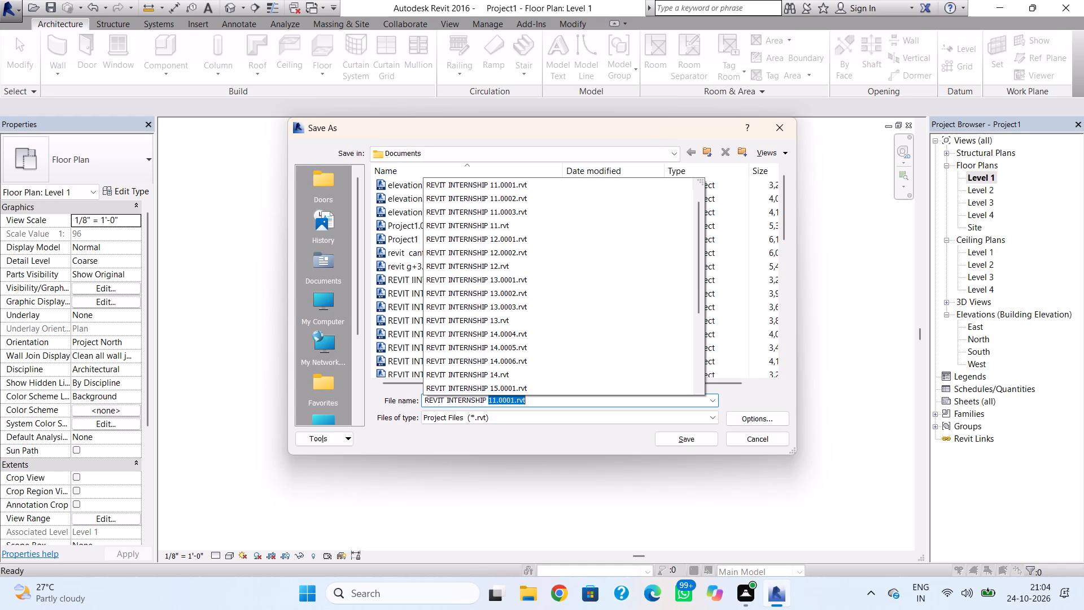
pyautogui.write('16')
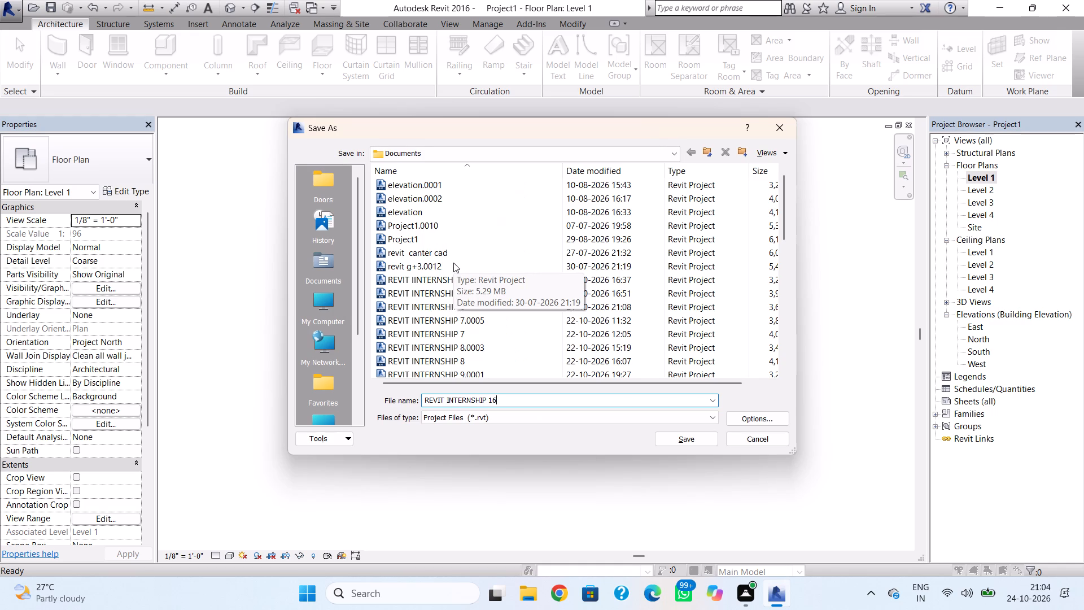
pyautogui.click(673, 435)
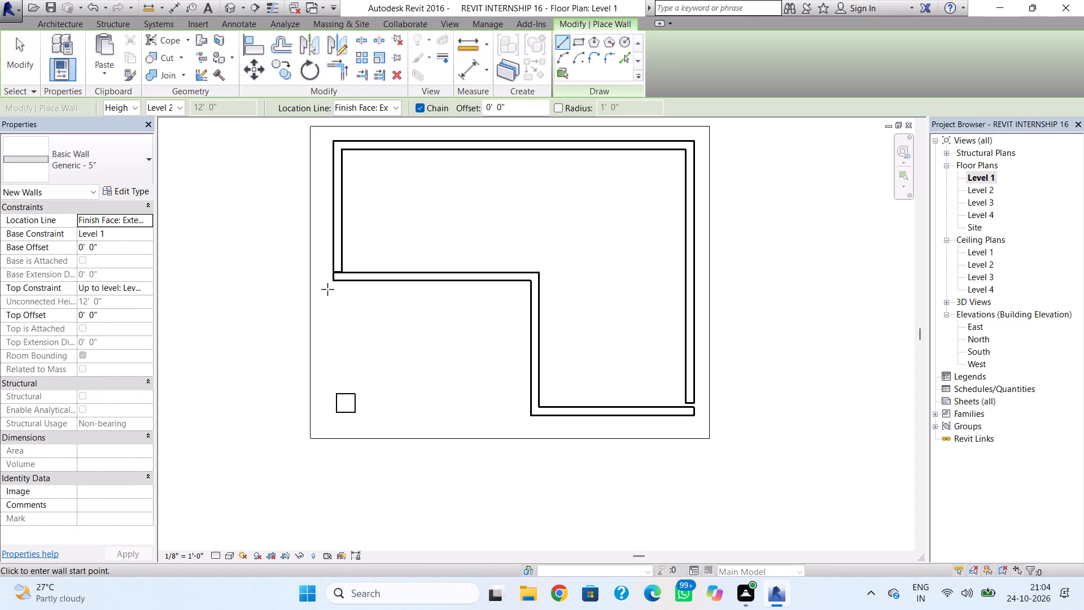
# Draw a Generic - 8" wall about 9'-4" long from the house's outer side corner to the column, with its thickness flipped inward.
pyautogui.click(332, 284)
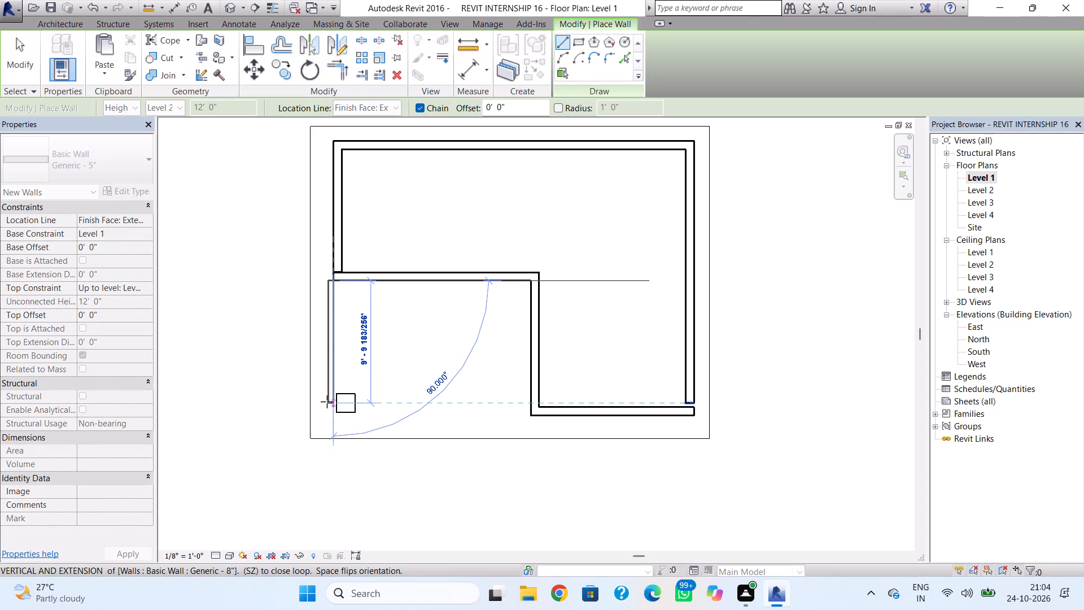
pyautogui.press('Escape')
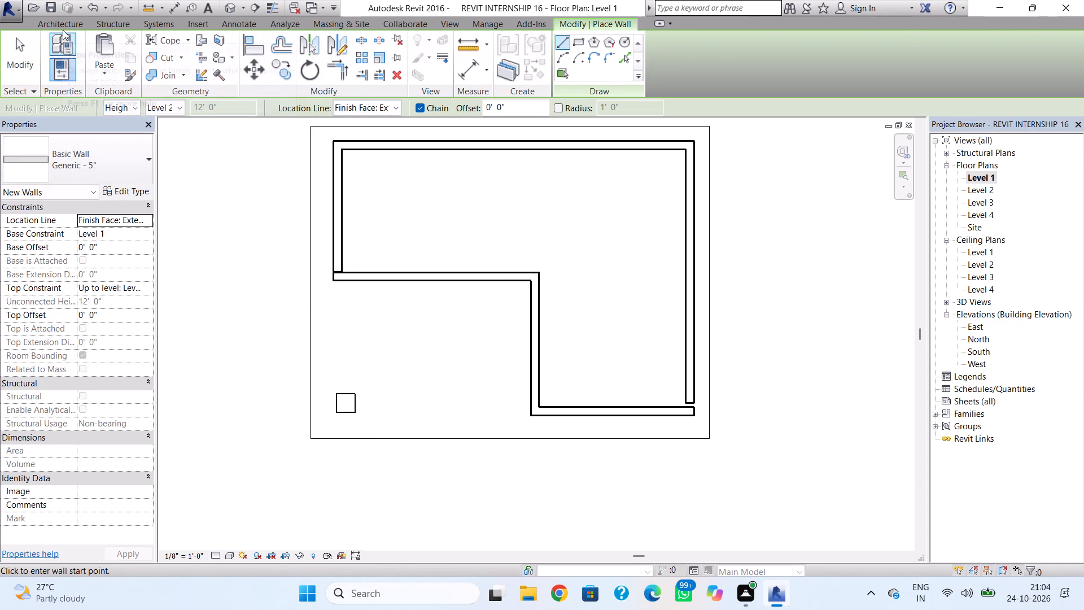
pyautogui.click(68, 23)
pyautogui.click(65, 52)
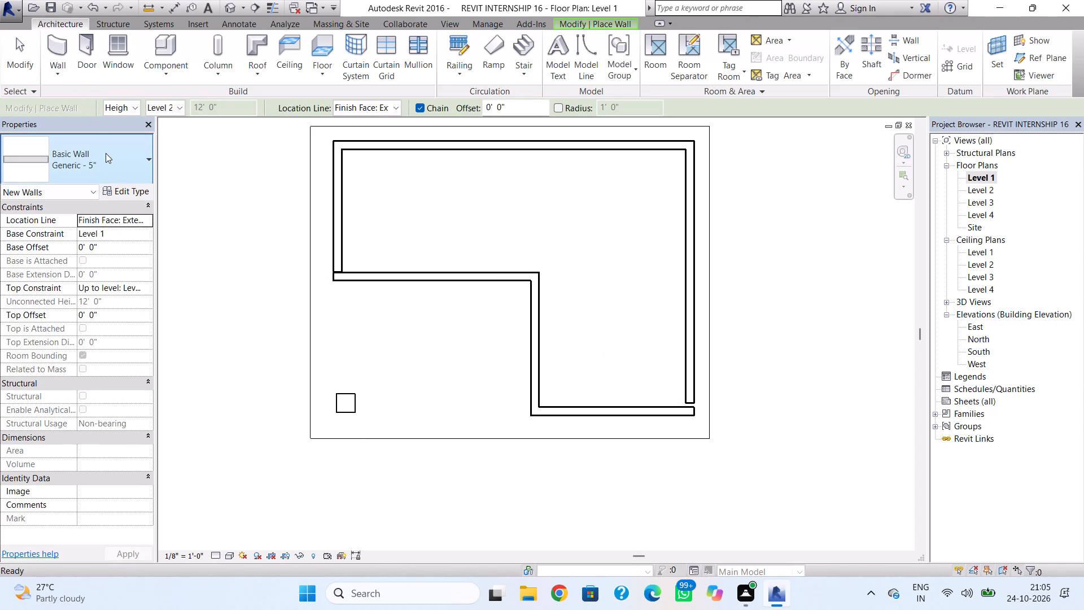
pyautogui.click(104, 156)
pyautogui.scroll(-4, 88, 355)
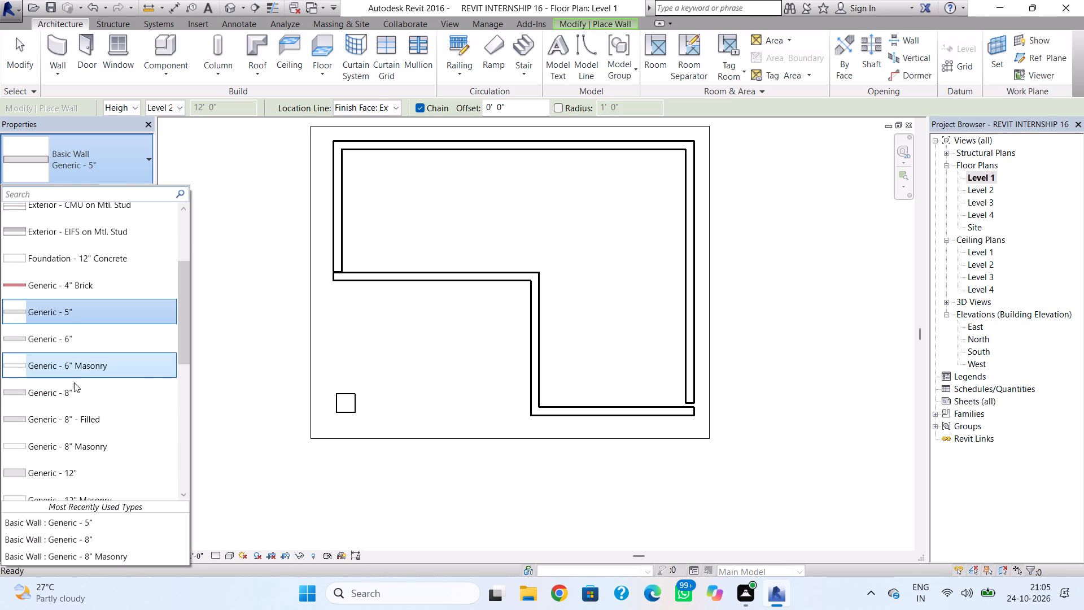
pyautogui.click(72, 386)
pyautogui.click(336, 279)
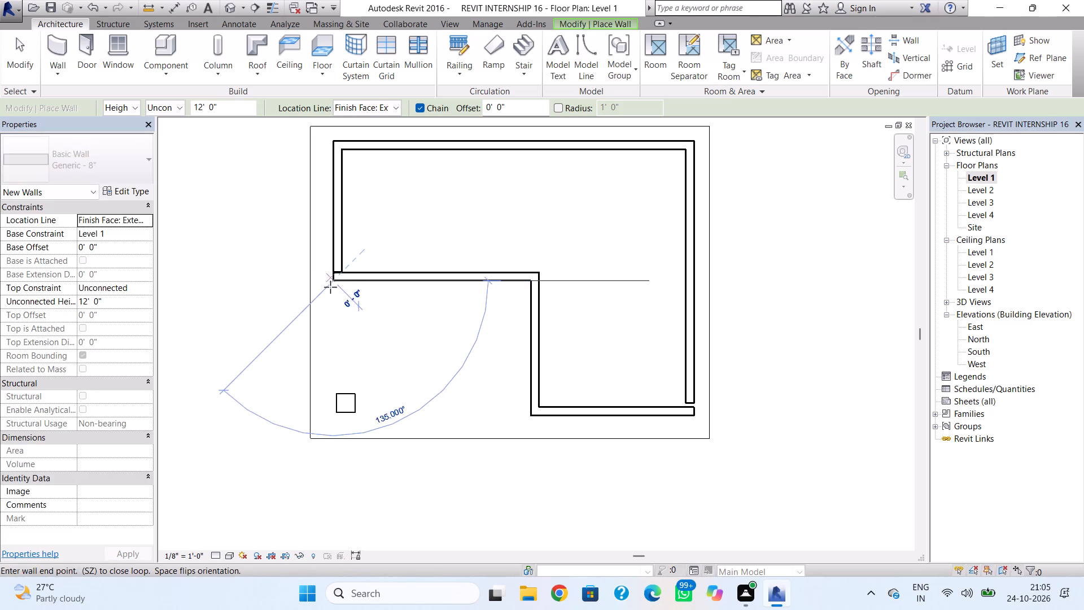
pyautogui.press('space')
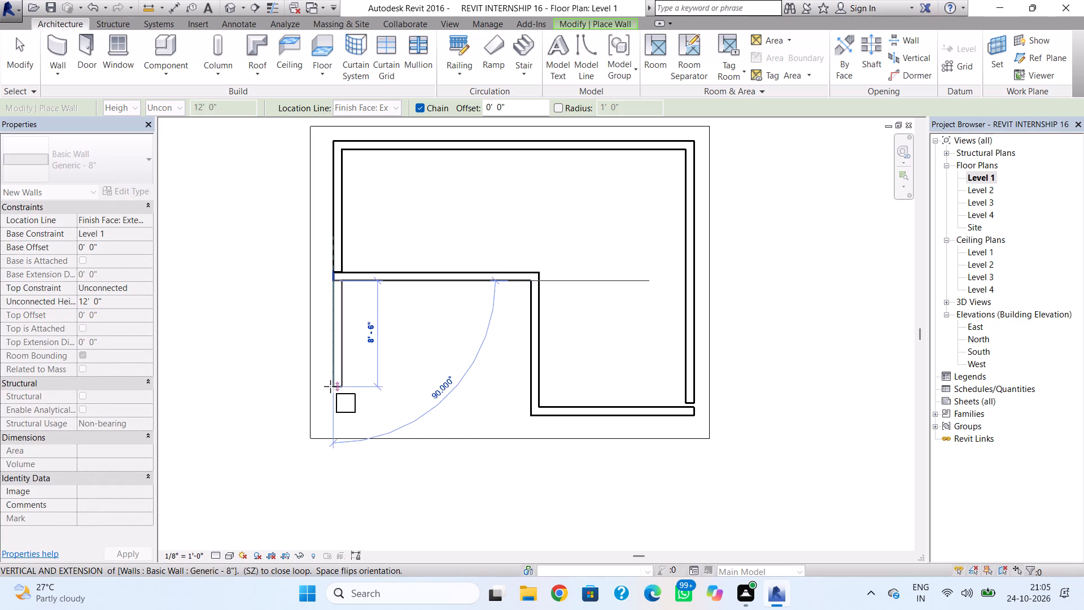
pyautogui.click(331, 395)
pyautogui.press('Escape')
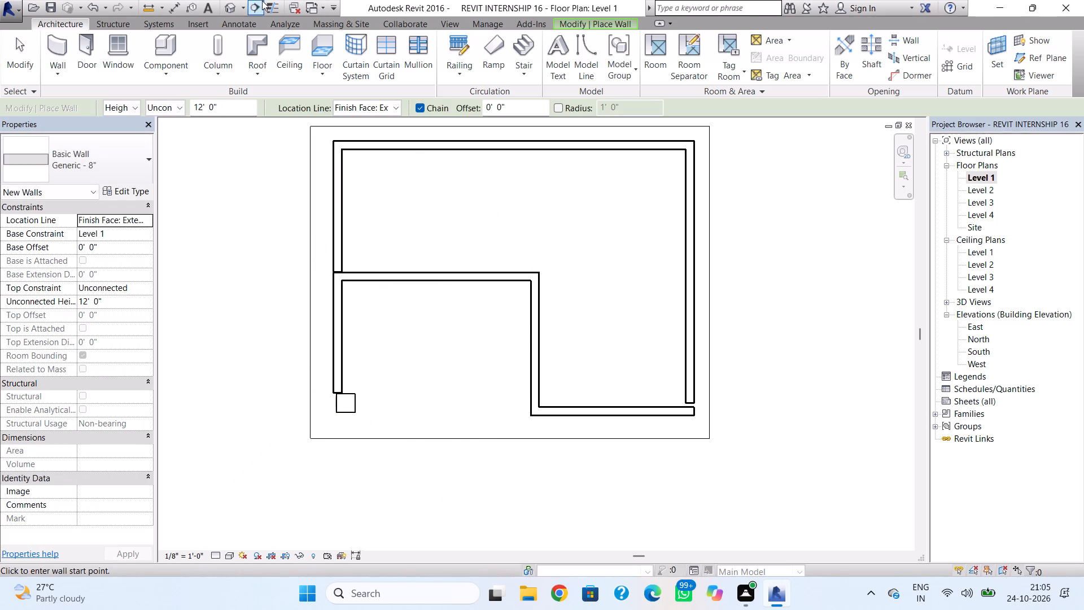
# In the 3D view, set the new side wall's unconnected height, trying 5' first and settling on 3'.
pyautogui.click(233, 5)
pyautogui.press('Escape')
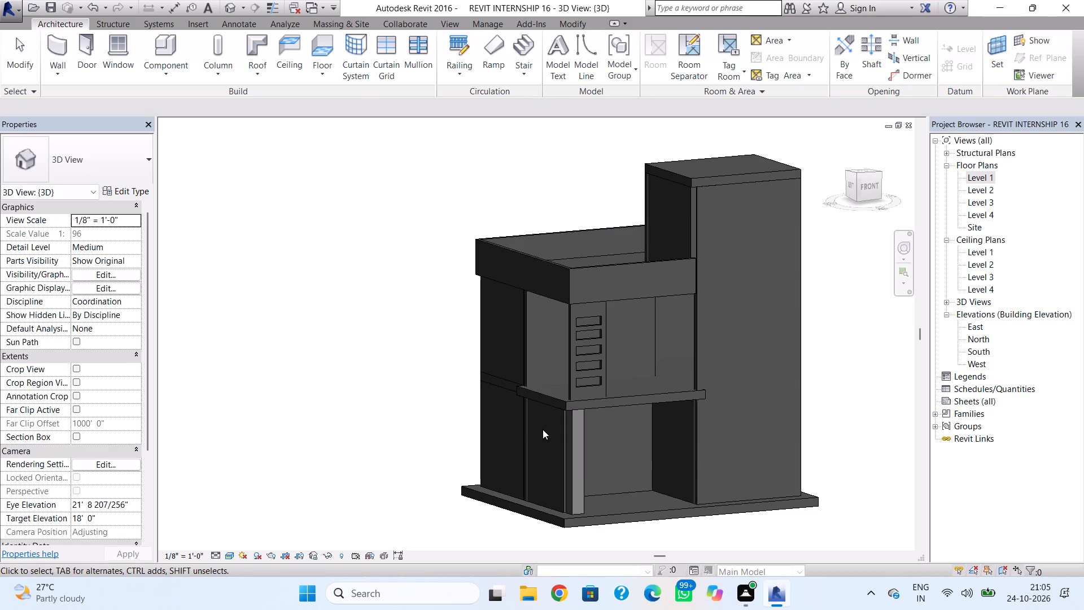
pyautogui.click(560, 435)
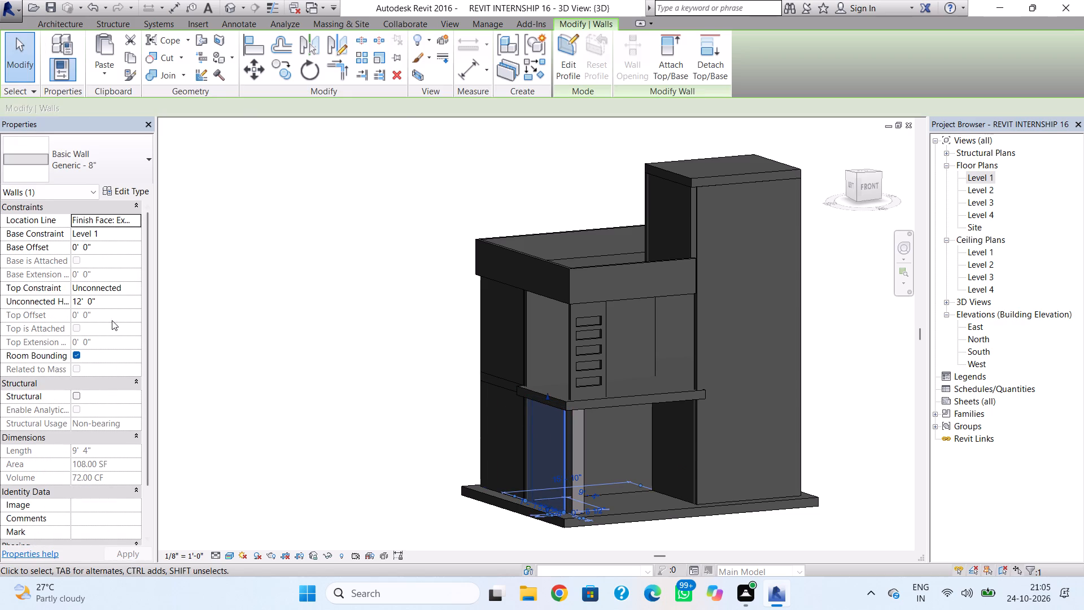
pyautogui.click(116, 304)
pyautogui.write("5'")
pyautogui.press('Return')
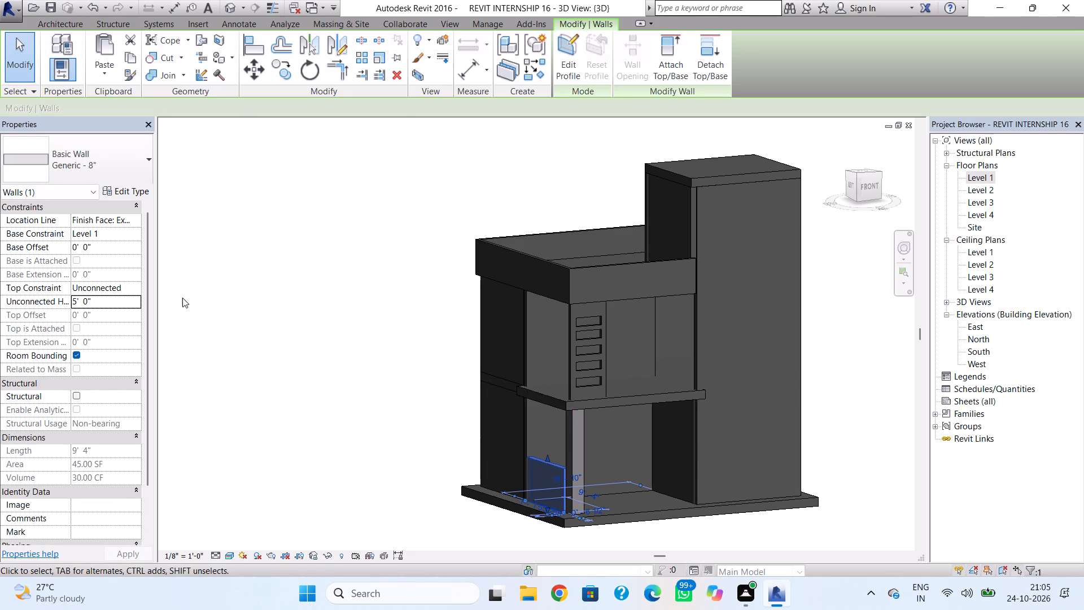
pyautogui.click(123, 293)
pyautogui.click(116, 303)
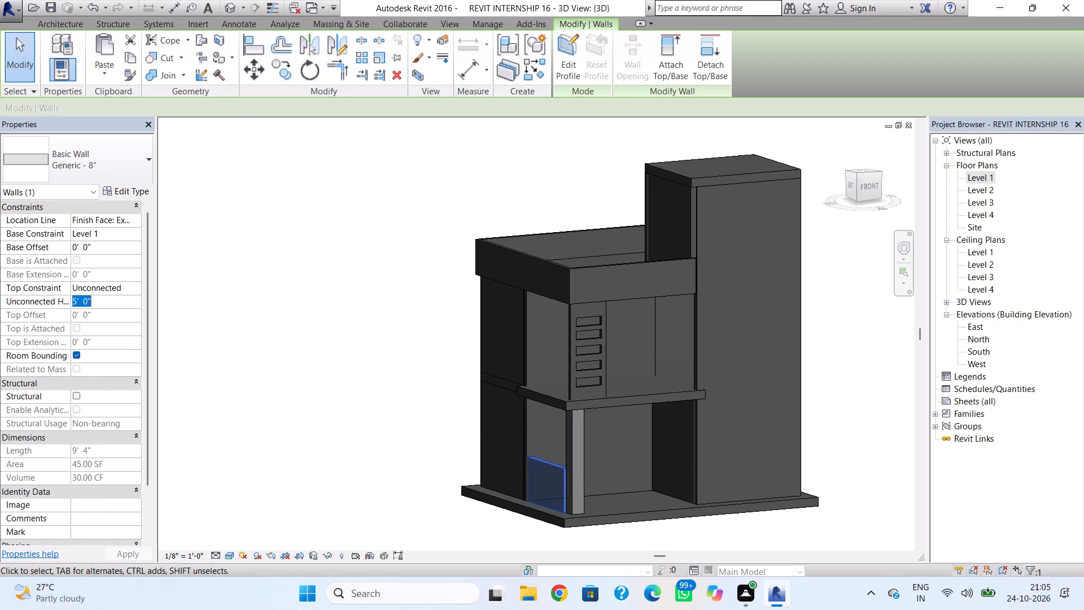
pyautogui.write("3'")
pyautogui.press('Return')
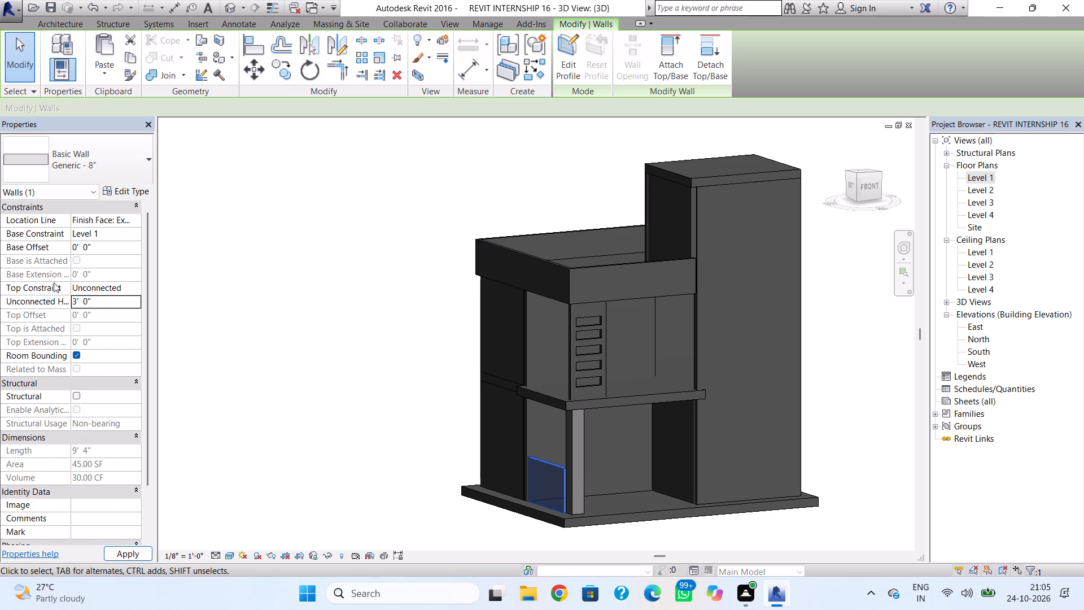
pyautogui.press('Escape')
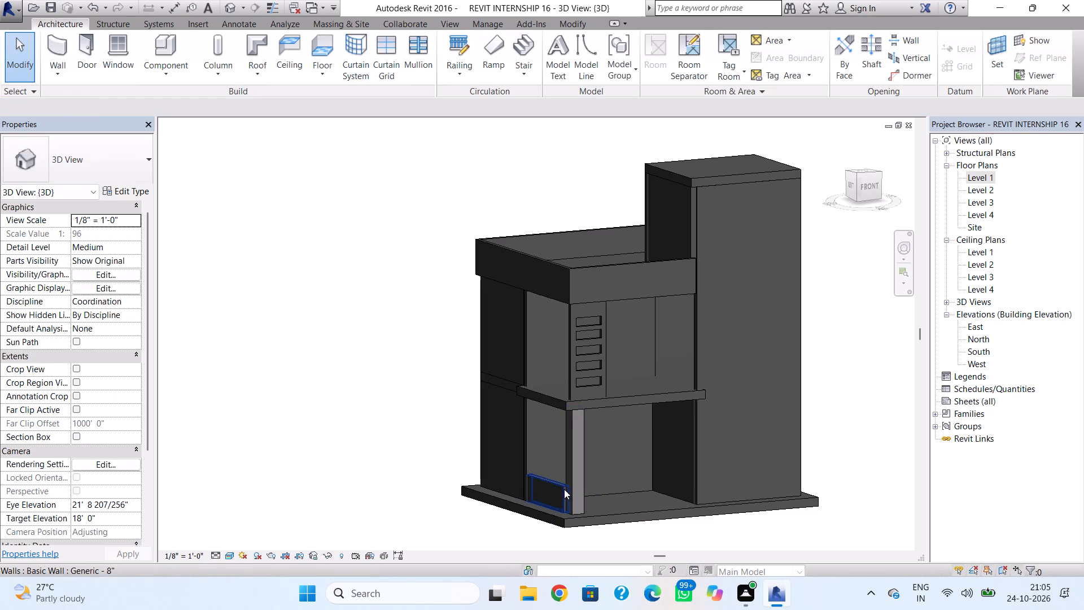
# On Level 1, nudge the 18" x 18" column outward so its outer face lines up with the low side wall.
pyautogui.scroll(3, 563, 489)
pyautogui.doubleClick(974, 177)
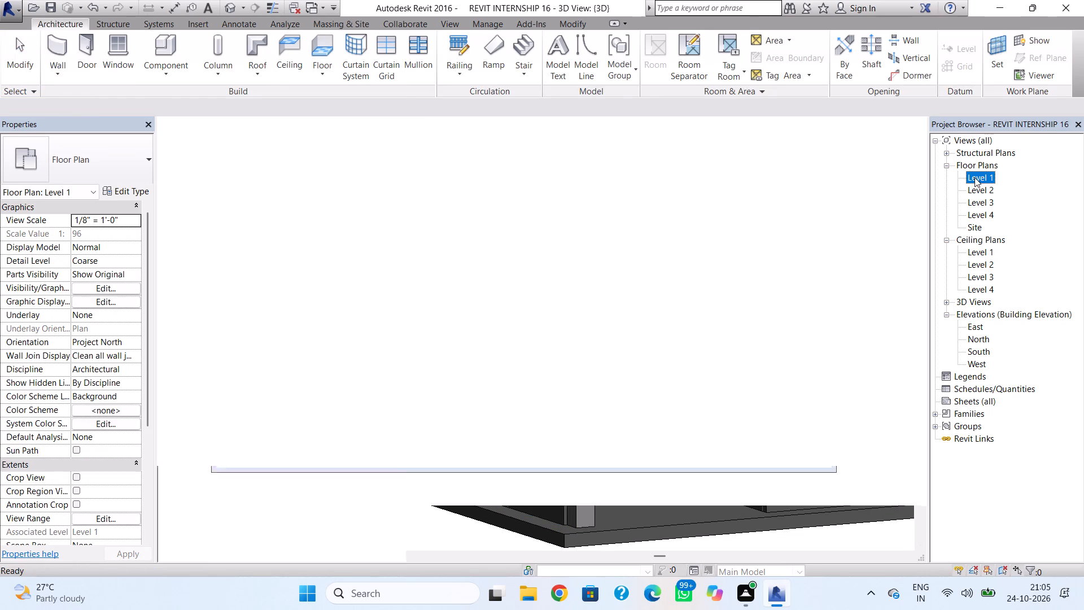
pyautogui.click(338, 362)
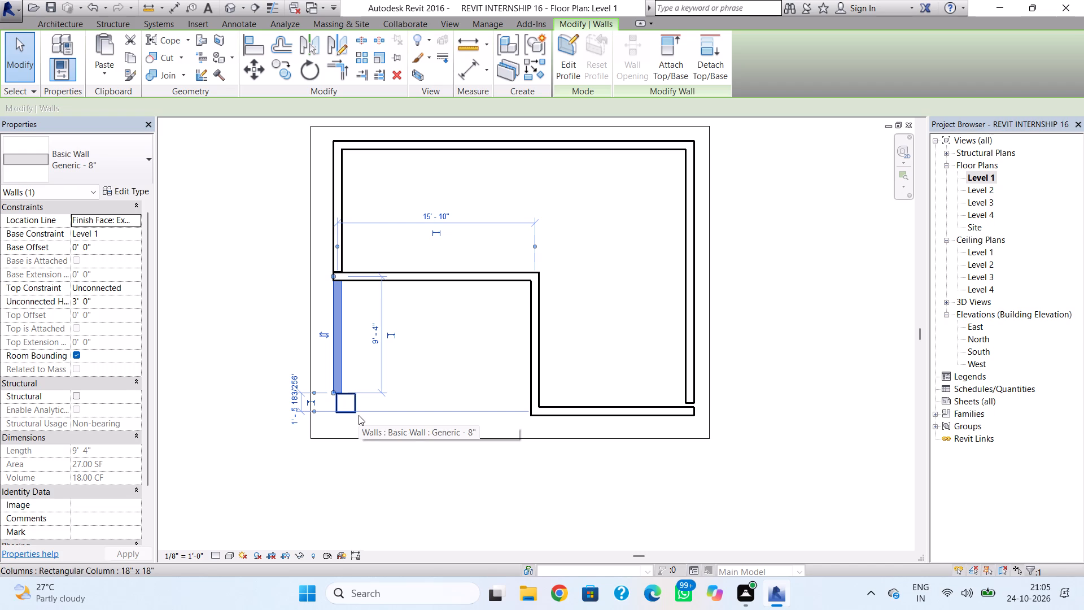
pyautogui.press('Escape')
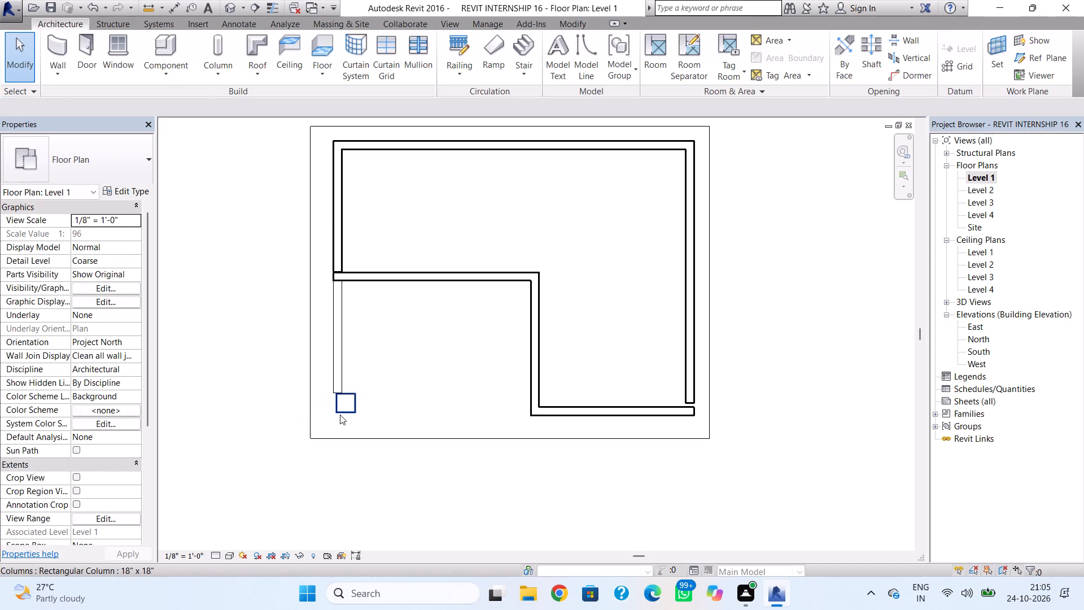
pyautogui.click(339, 413)
pyautogui.press('Left')
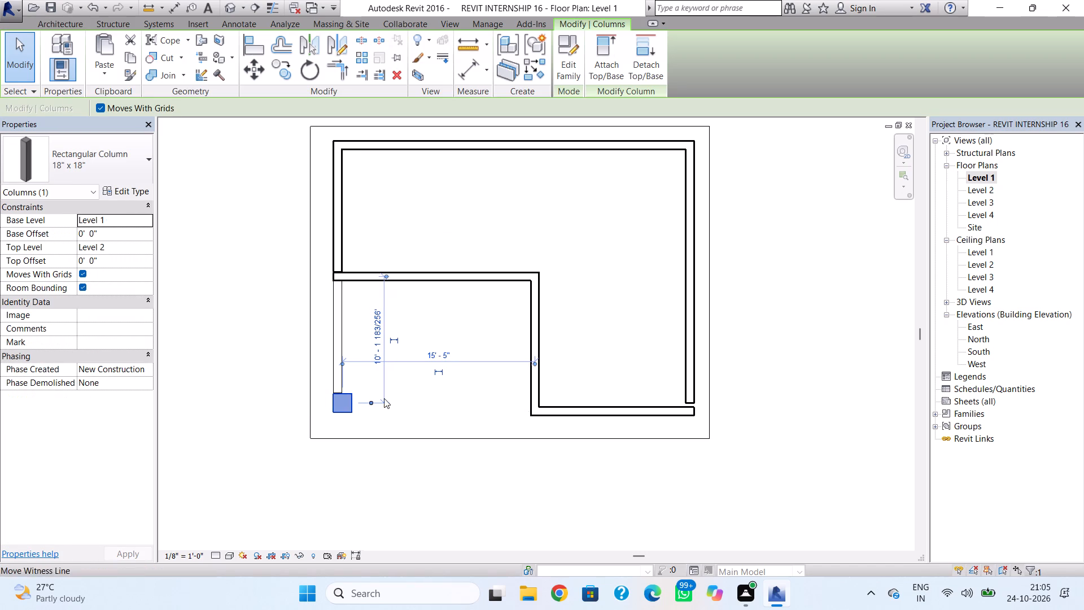
pyautogui.scroll(8, 372, 404)
pyautogui.scroll(4, 324, 383)
pyautogui.click(403, 346)
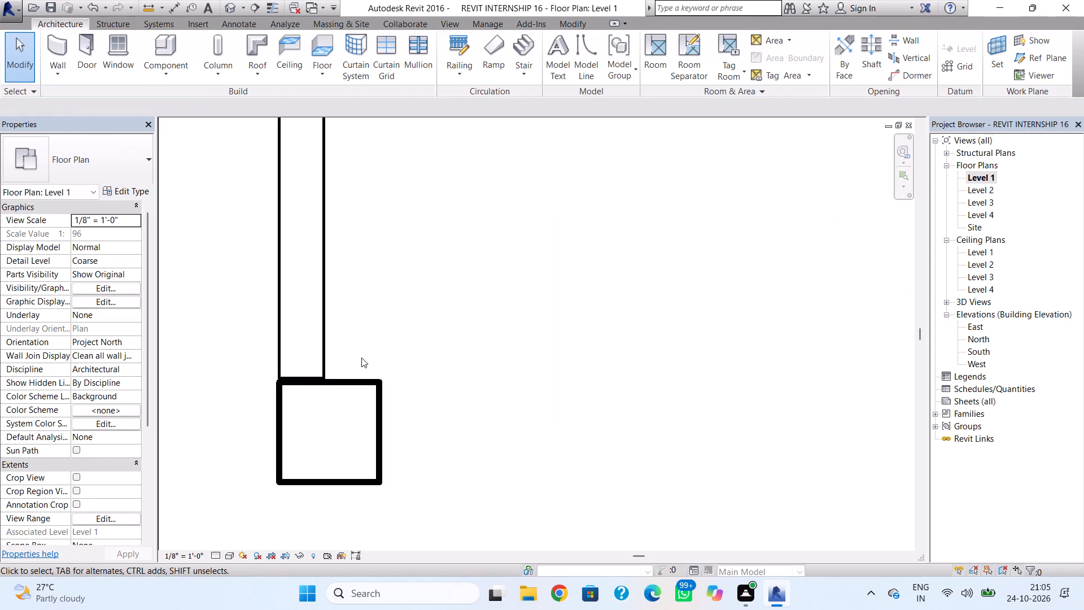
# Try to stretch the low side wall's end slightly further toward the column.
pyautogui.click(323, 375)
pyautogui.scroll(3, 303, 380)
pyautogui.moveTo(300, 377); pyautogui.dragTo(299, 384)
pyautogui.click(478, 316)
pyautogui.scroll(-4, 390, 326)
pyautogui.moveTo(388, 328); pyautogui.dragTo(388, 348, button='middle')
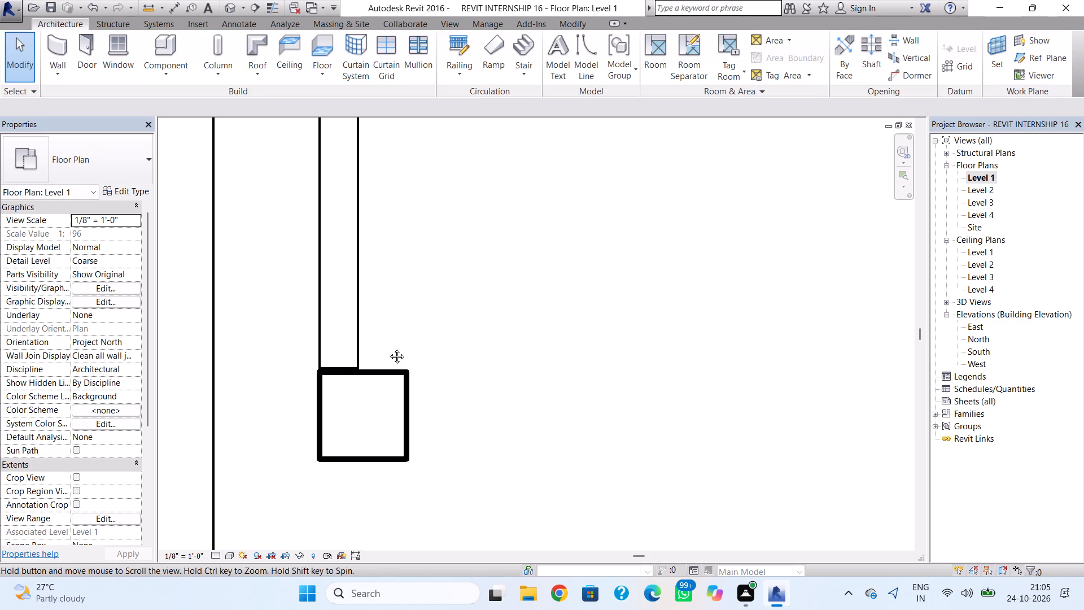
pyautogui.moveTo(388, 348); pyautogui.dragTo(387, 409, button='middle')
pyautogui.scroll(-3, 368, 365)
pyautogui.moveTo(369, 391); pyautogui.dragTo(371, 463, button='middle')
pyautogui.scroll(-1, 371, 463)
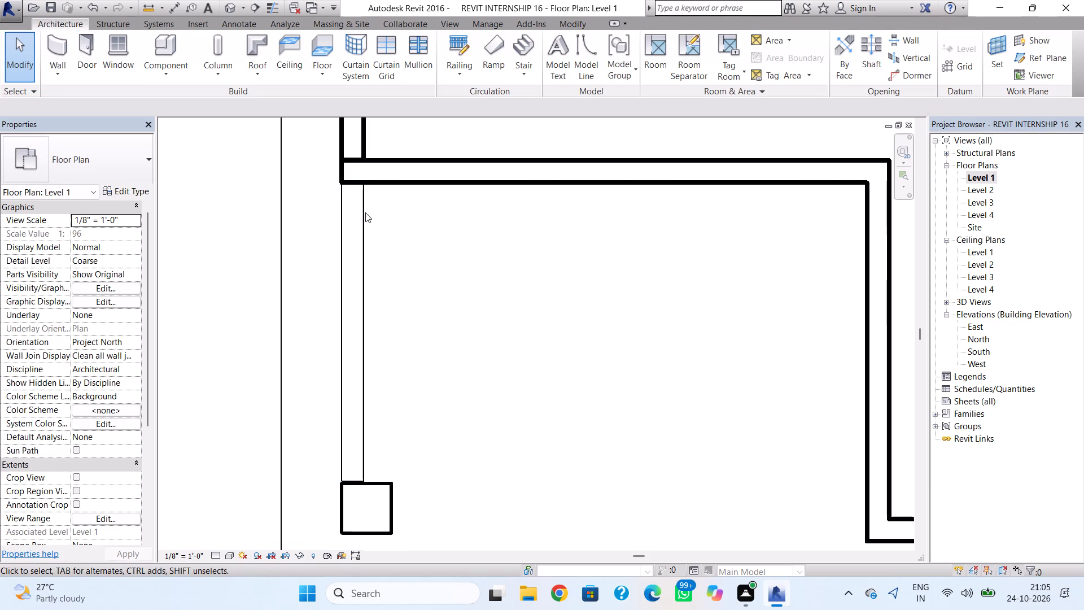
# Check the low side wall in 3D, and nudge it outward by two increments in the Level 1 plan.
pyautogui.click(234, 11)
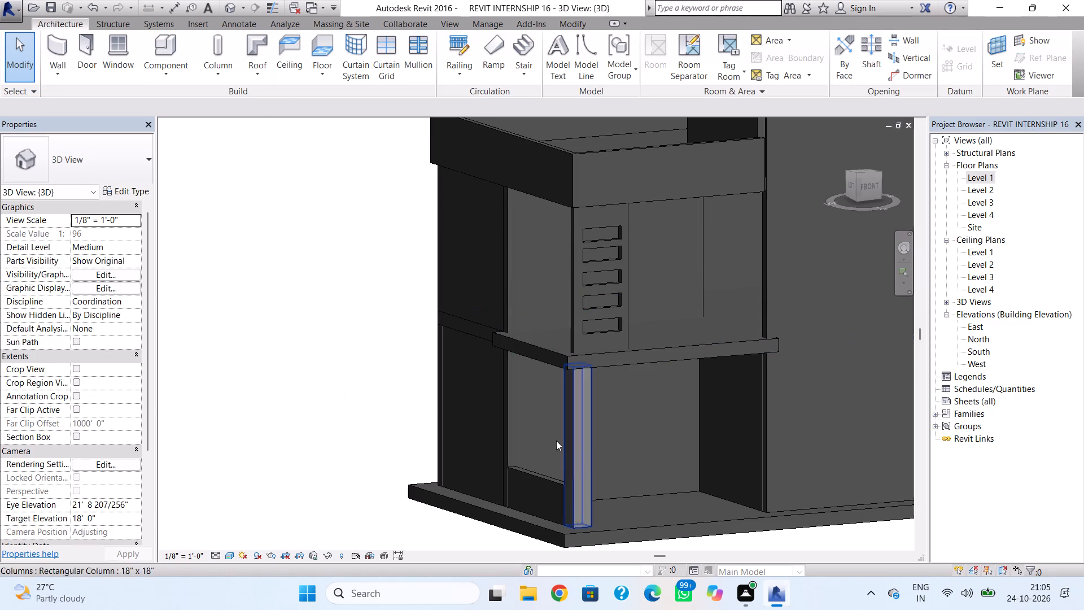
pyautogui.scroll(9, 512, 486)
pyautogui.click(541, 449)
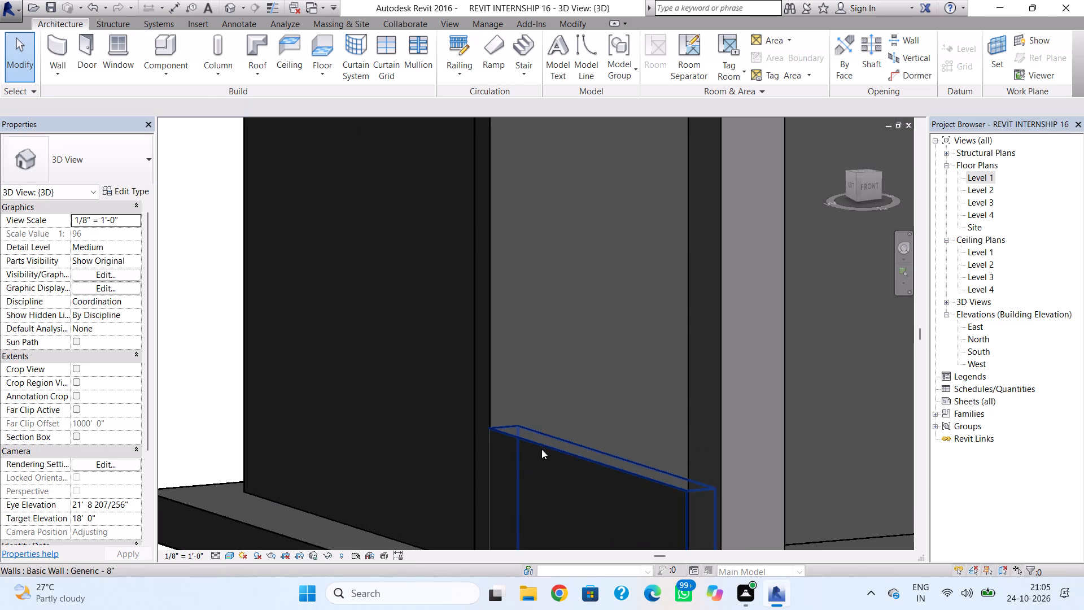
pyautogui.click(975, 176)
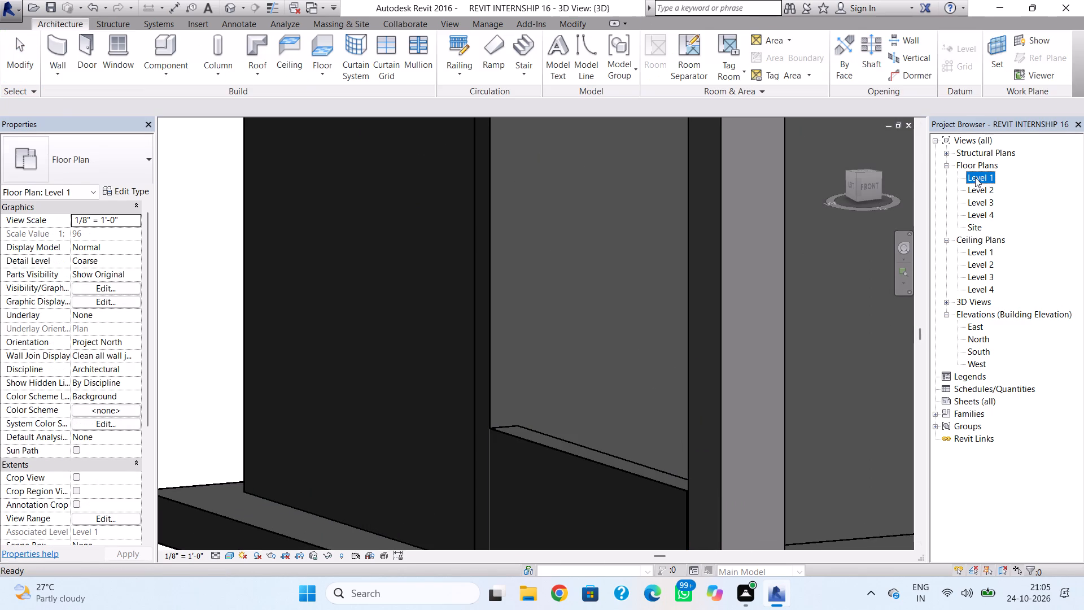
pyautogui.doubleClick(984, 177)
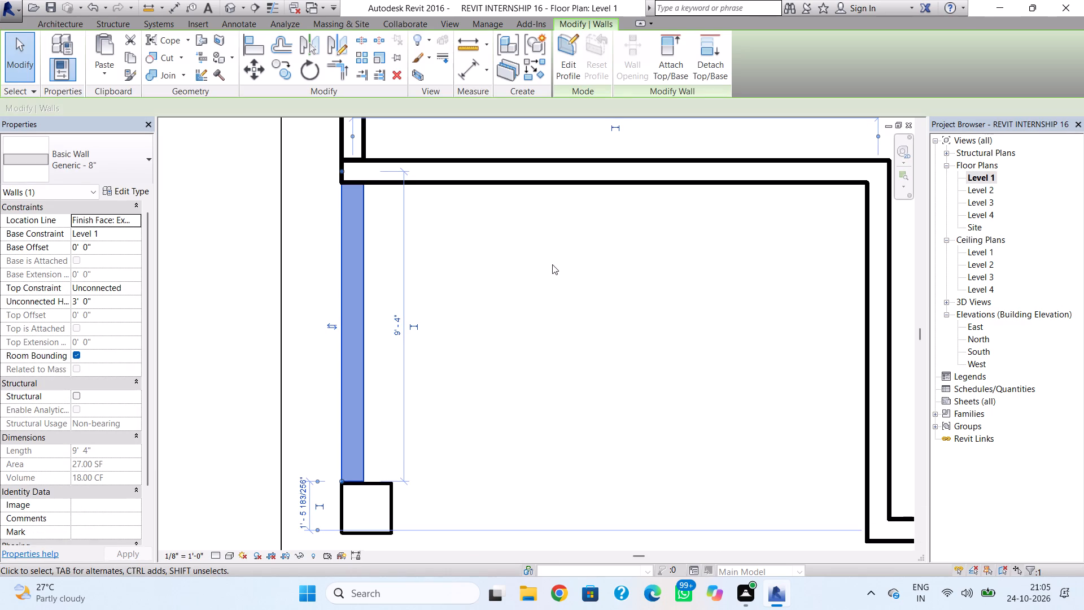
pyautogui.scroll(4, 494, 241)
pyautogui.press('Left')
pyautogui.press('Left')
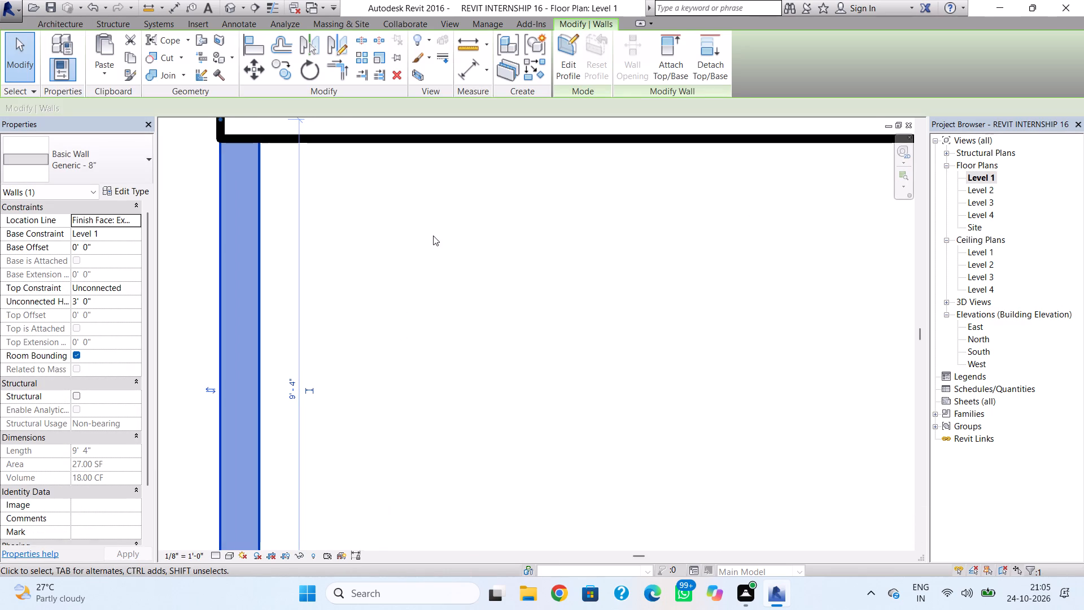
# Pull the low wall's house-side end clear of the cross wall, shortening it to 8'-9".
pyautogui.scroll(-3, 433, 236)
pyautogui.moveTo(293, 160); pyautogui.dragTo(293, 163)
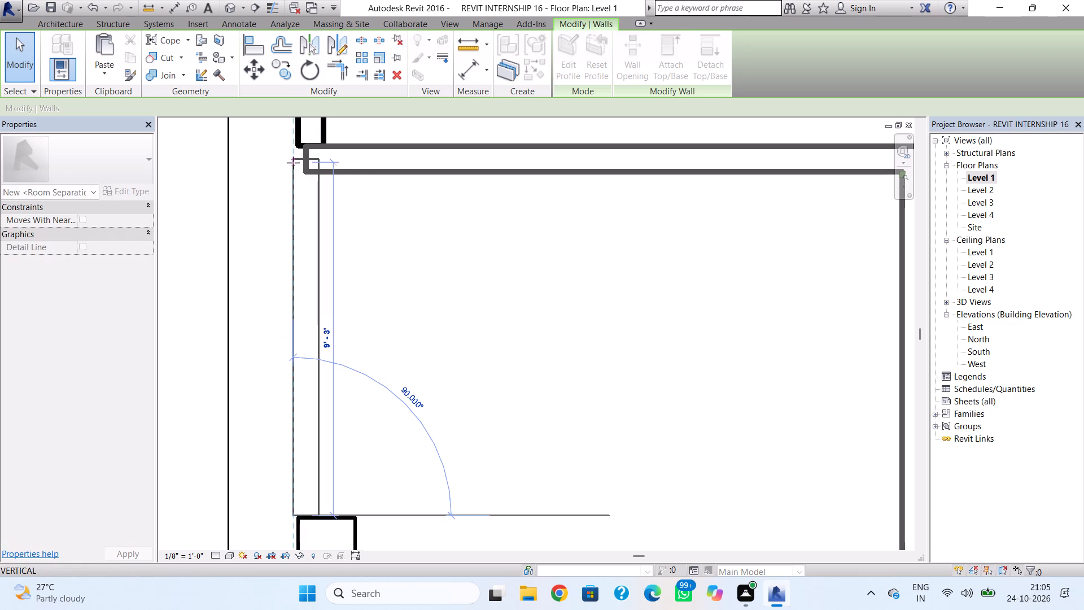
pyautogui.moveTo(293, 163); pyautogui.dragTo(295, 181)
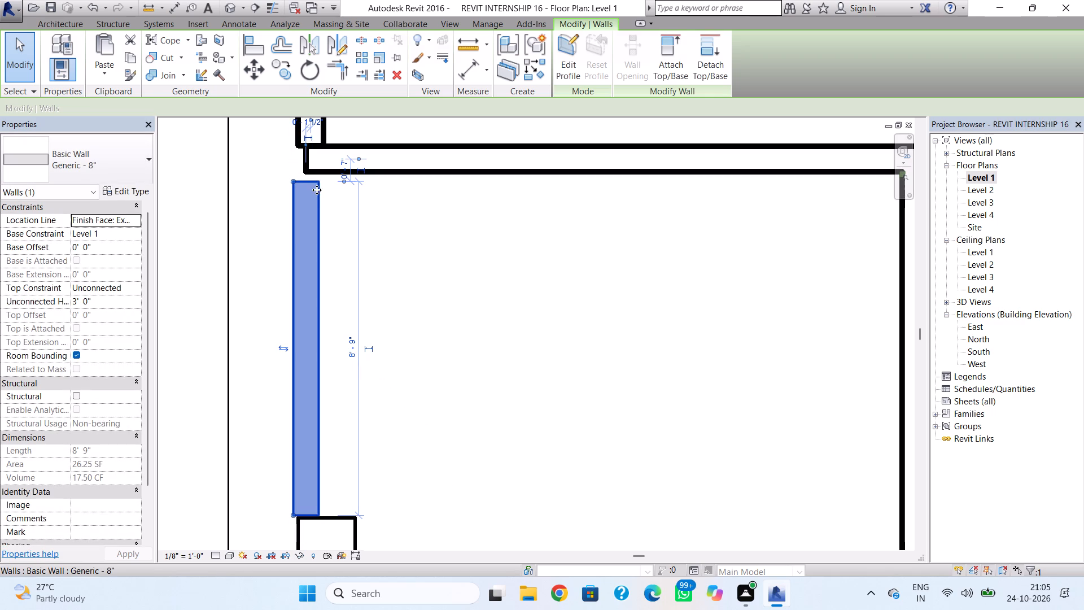
# Nudge the low wall back inward toward the column's outer face and stretch its end to the cross wall at 9'-4".
pyautogui.press('Left')
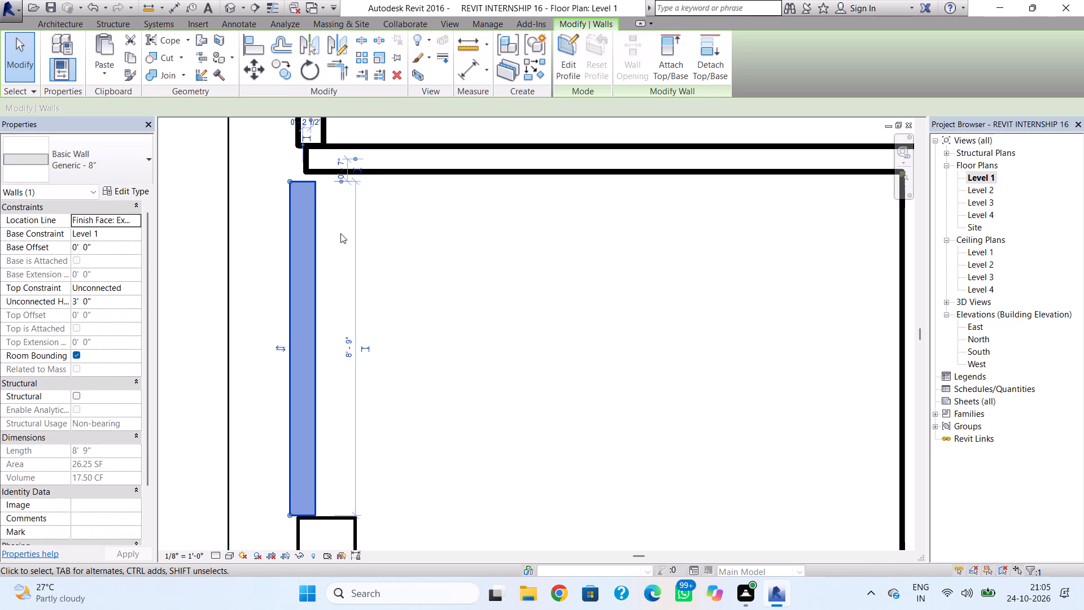
pyautogui.press('Right')
pyautogui.press('Right')
pyautogui.press('Right')
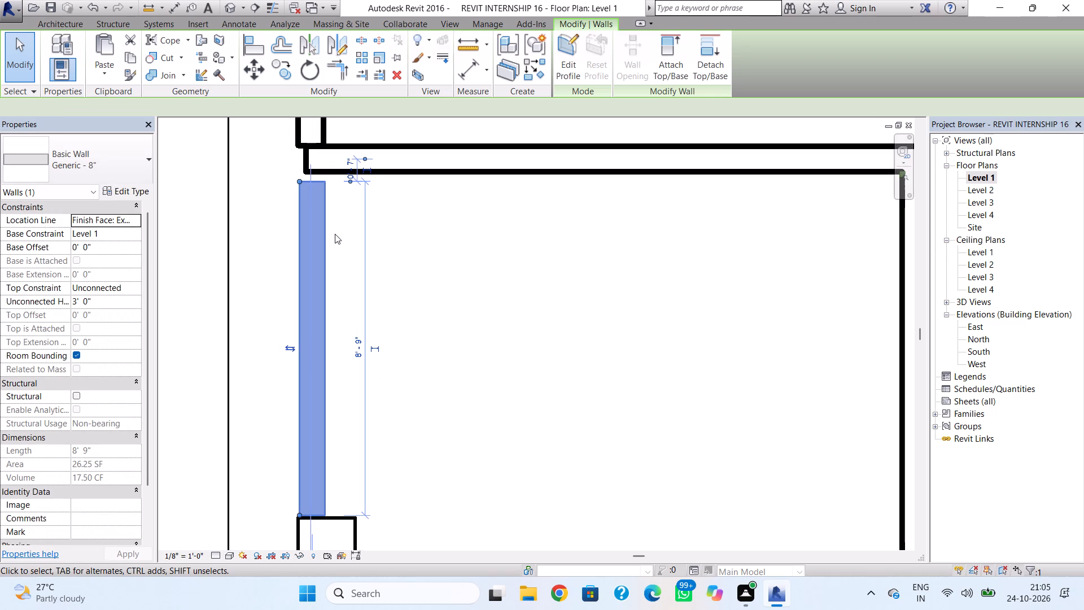
pyautogui.moveTo(300, 183); pyautogui.dragTo(300, 168)
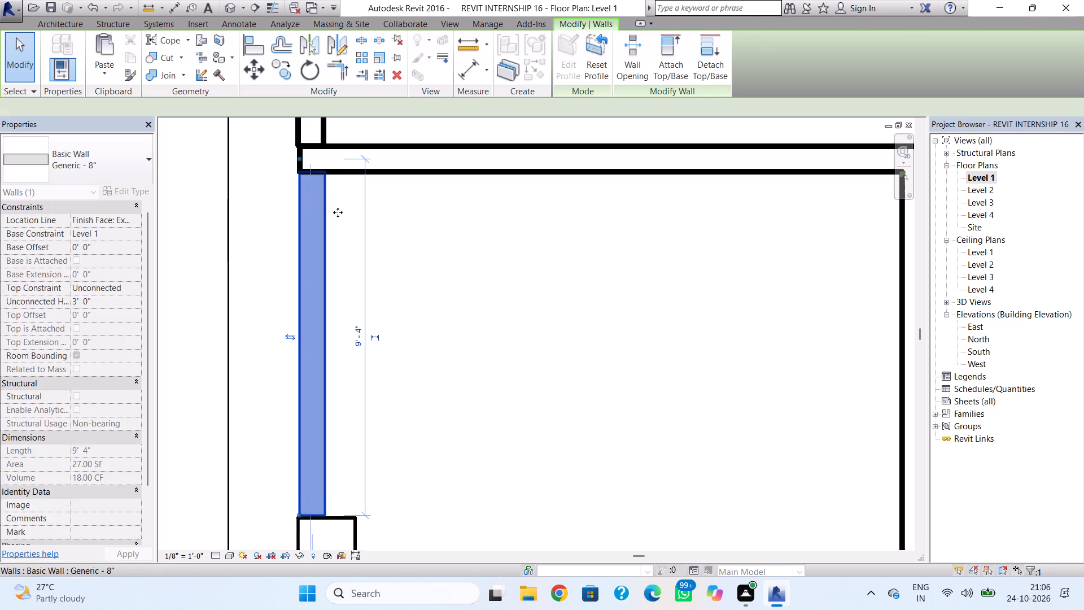
pyautogui.click(366, 217)
pyautogui.click(304, 166)
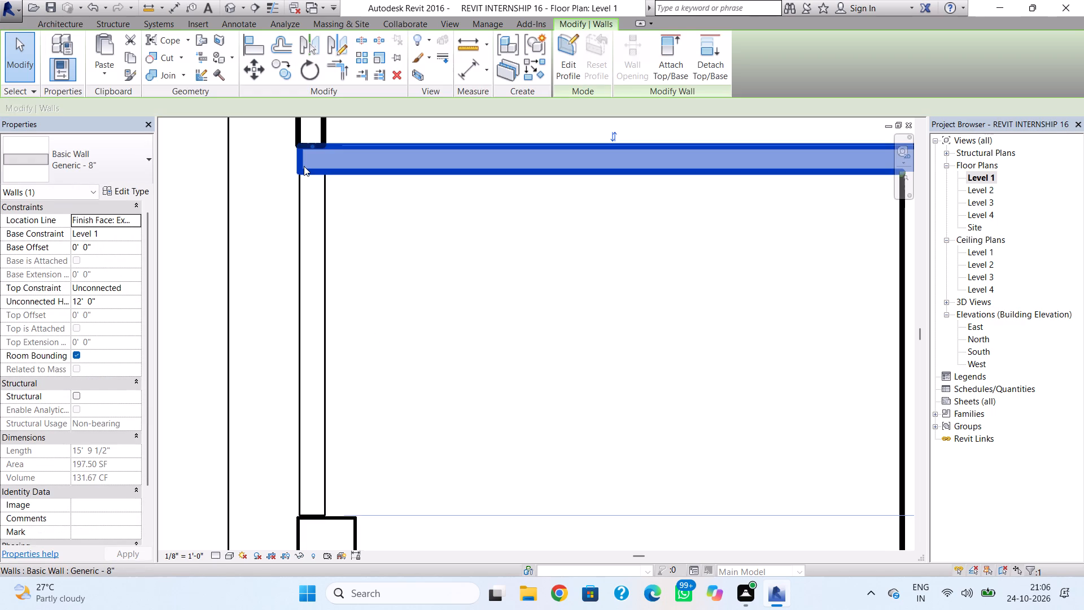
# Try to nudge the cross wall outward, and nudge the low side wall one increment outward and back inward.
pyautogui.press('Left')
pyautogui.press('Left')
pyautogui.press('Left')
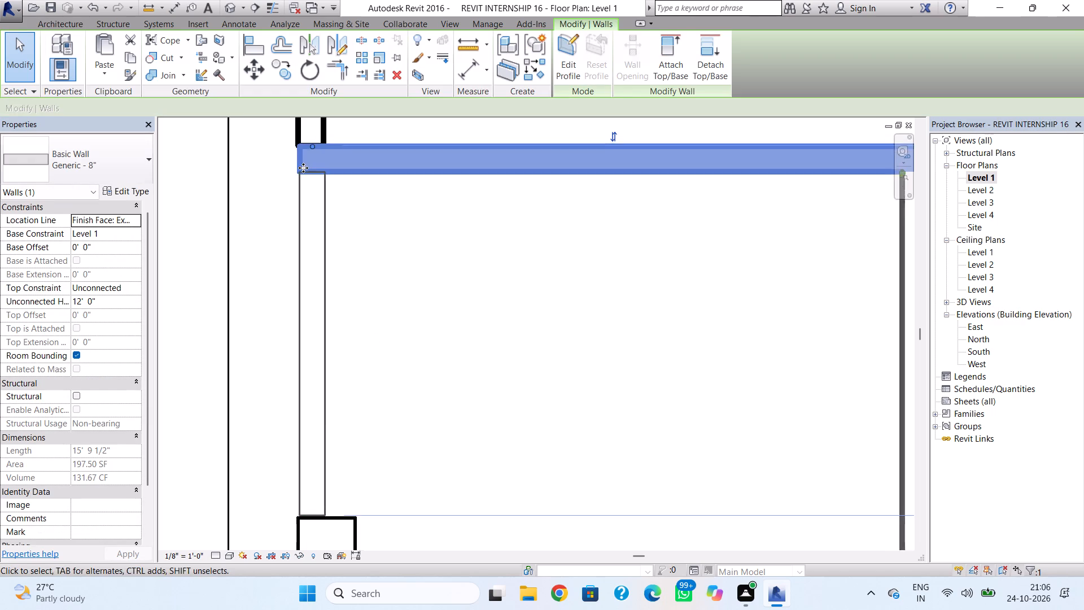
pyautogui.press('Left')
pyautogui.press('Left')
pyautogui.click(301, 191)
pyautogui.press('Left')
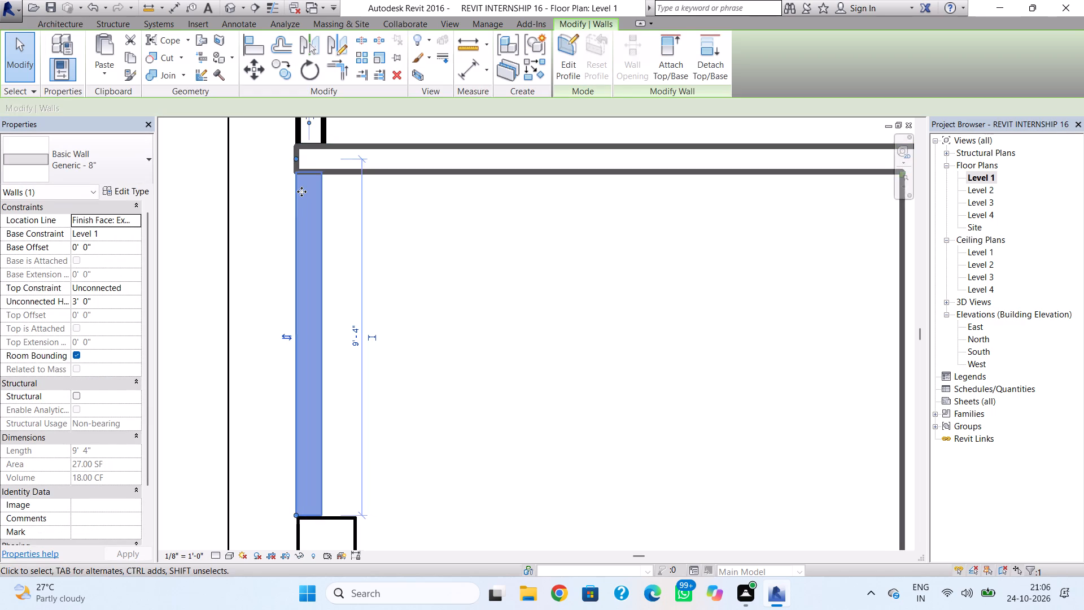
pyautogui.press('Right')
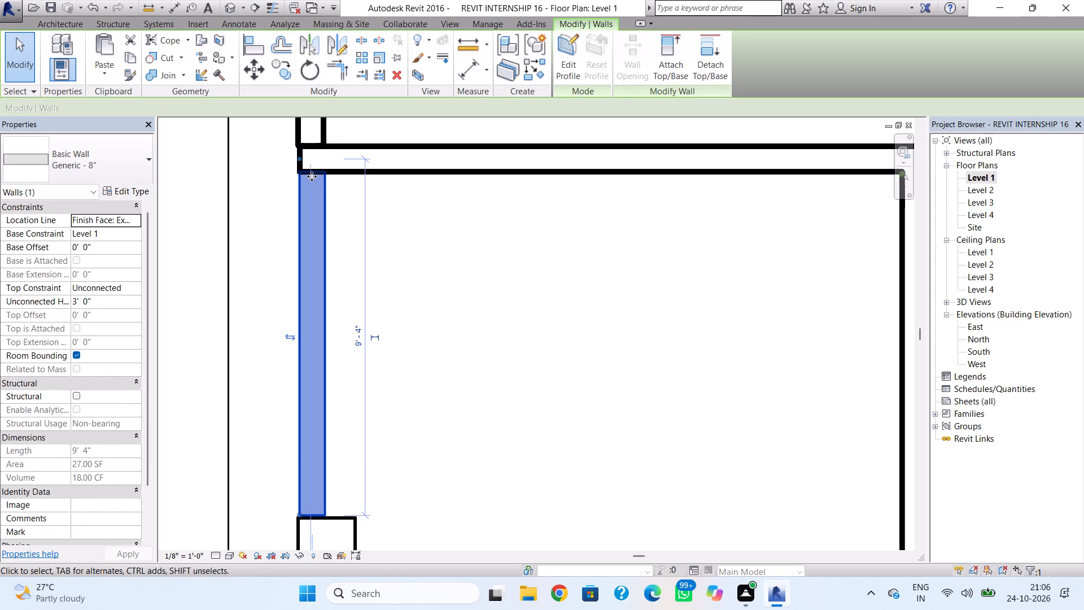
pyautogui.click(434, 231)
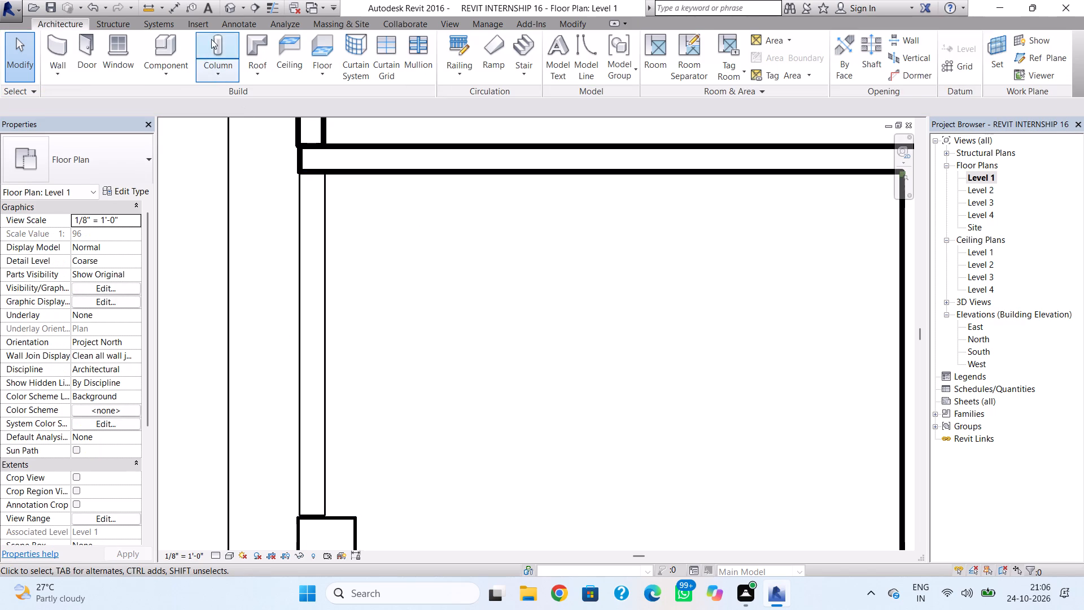
# Check the wall junction in 3D, and stretch the cross wall's end to the house side wall's outer face, making it 16'-2".
pyautogui.click(225, 0)
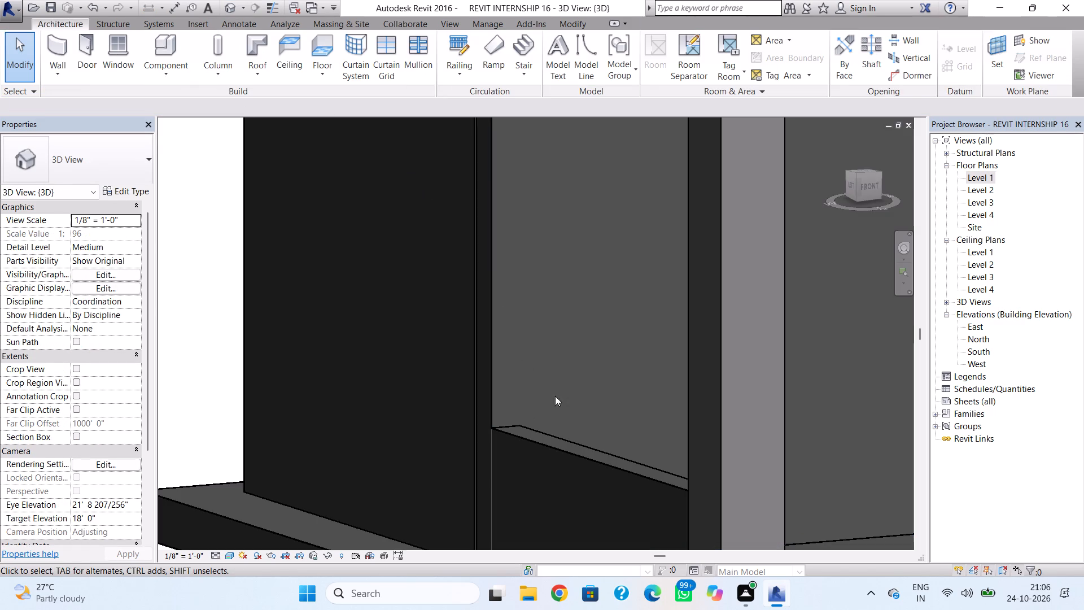
pyautogui.doubleClick(972, 177)
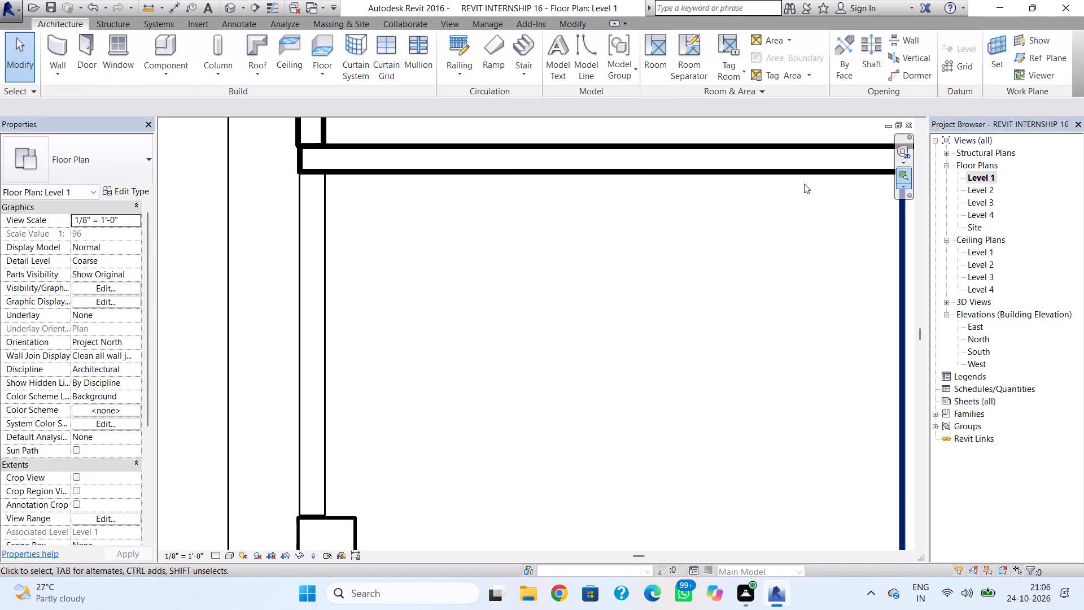
pyautogui.click(315, 146)
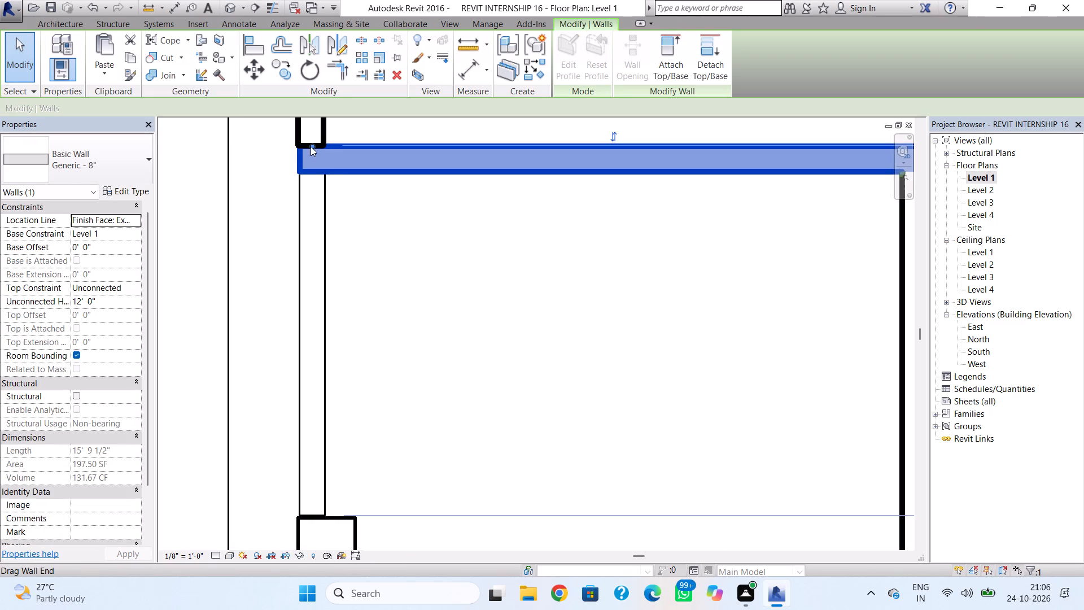
pyautogui.moveTo(312, 143); pyautogui.dragTo(303, 143)
pyautogui.click(268, 161)
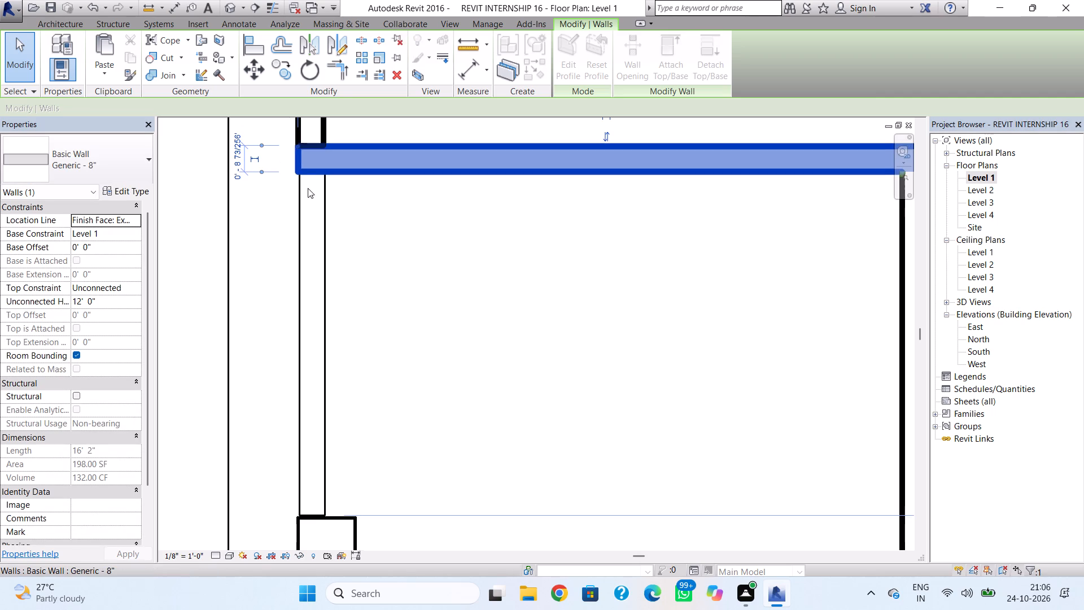
# Nudge the low side wall one increment outward and back inward, join it at the house corner, and check it in 3D.
pyautogui.click(302, 201)
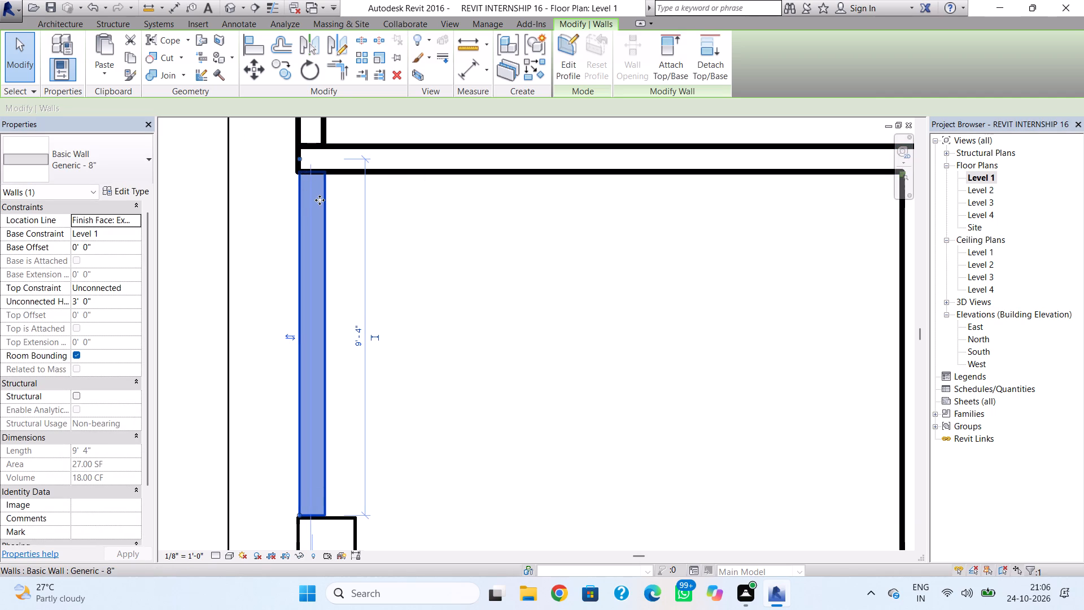
pyautogui.press('Left')
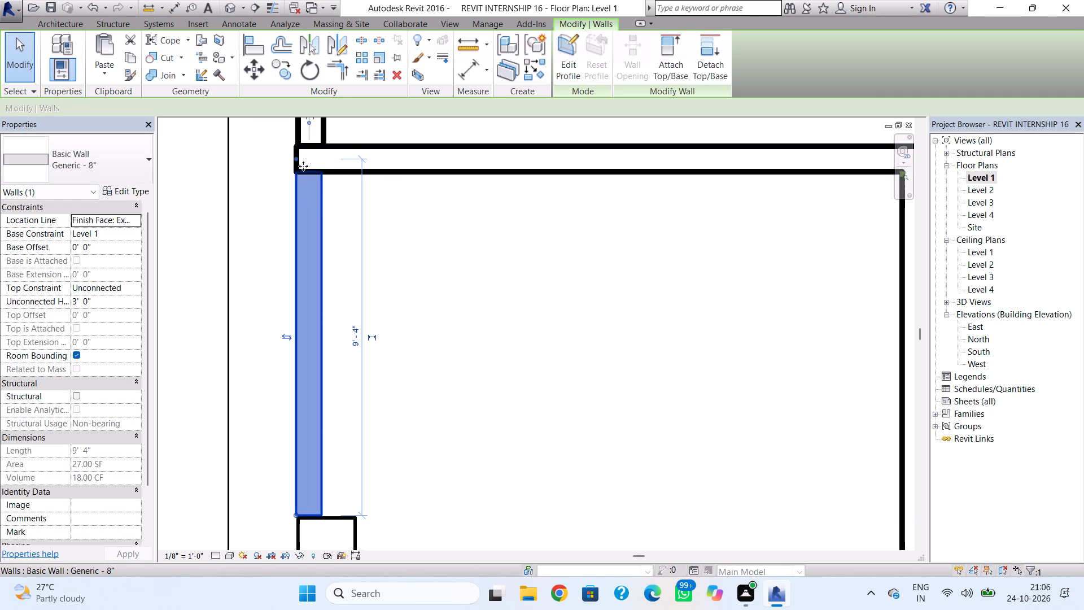
pyautogui.click(298, 154)
pyautogui.click(360, 225)
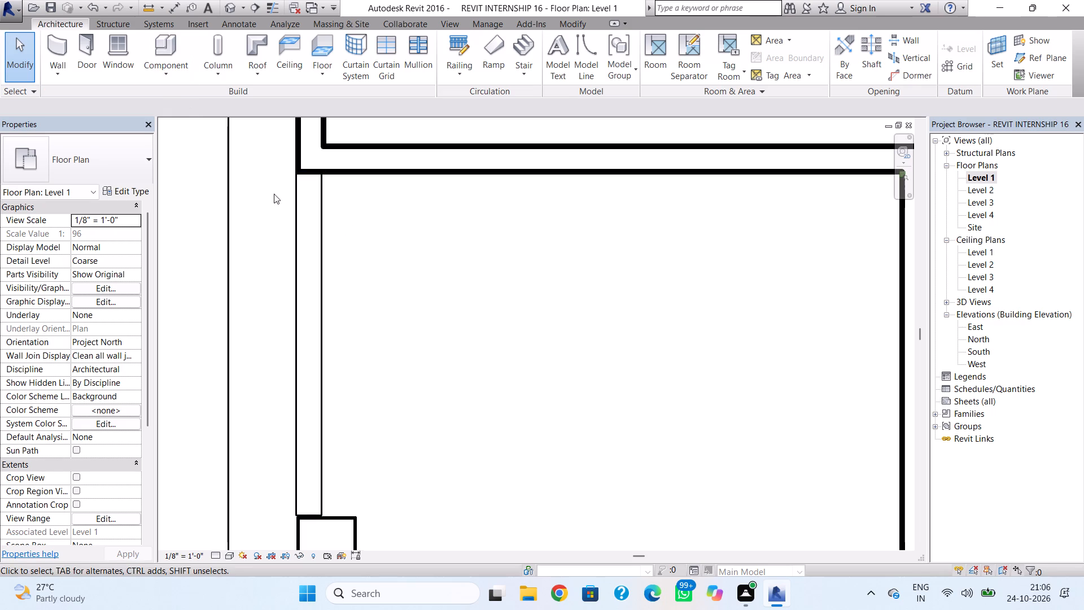
pyautogui.click(309, 207)
pyautogui.press('Right')
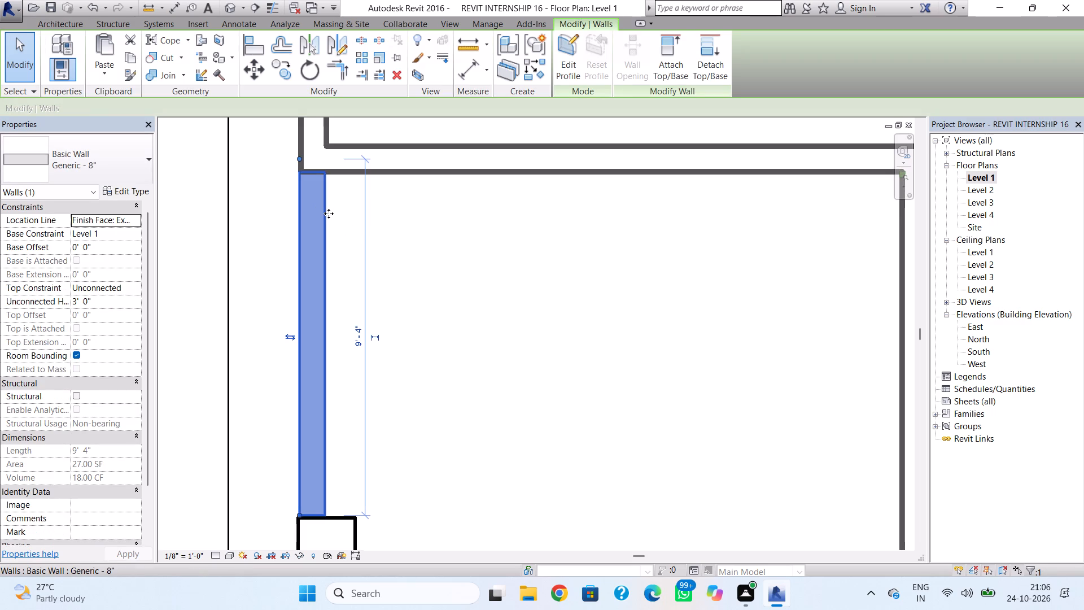
pyautogui.click(379, 230)
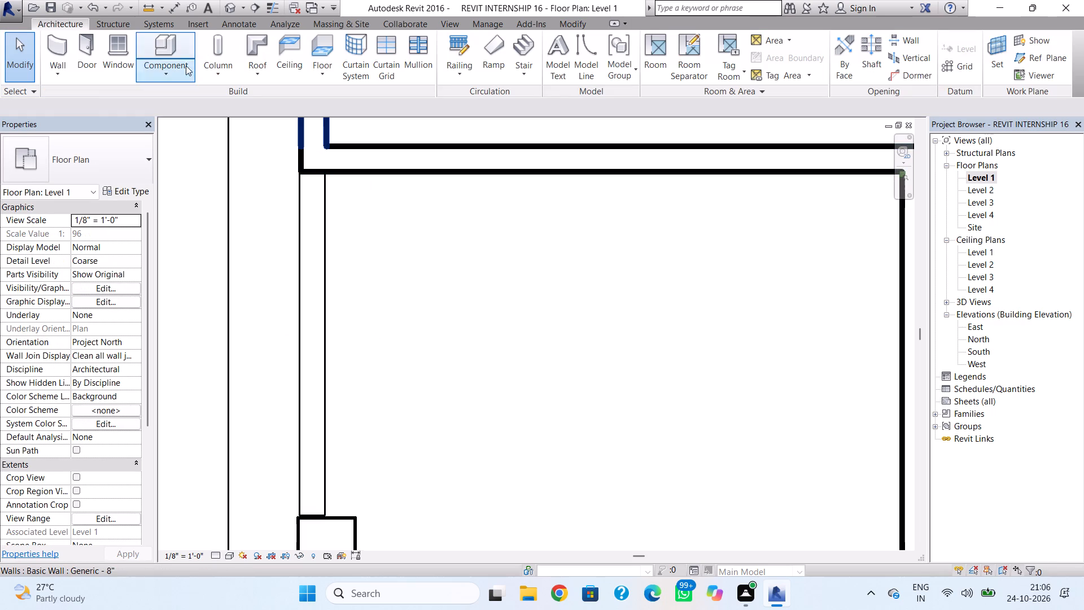
pyautogui.click(225, 15)
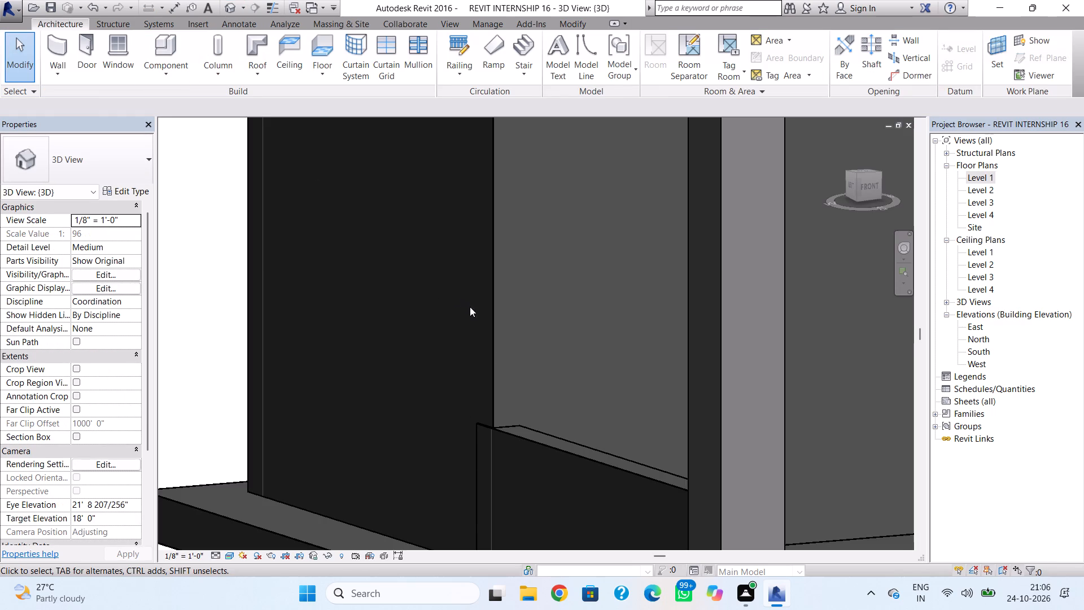
# Pull the low side wall's house-side end clear of the cross wall in the Level 1 plan, shortening it to 8'-11".
pyautogui.click(484, 428)
pyautogui.moveTo(527, 334); pyautogui.dragTo(535, 175, button='middle')
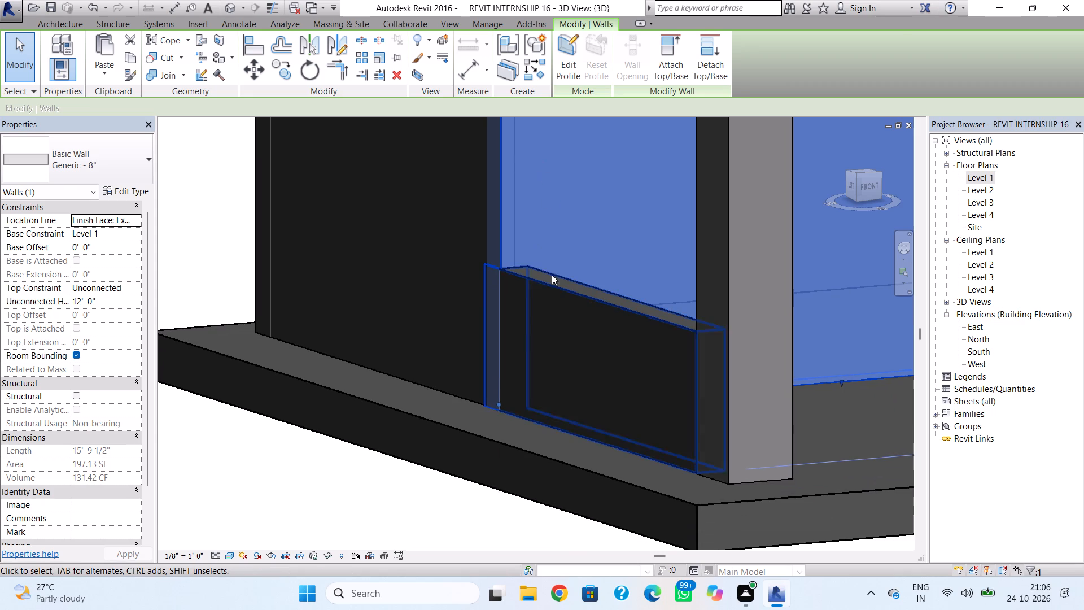
pyautogui.press('Escape')
pyautogui.click(541, 287)
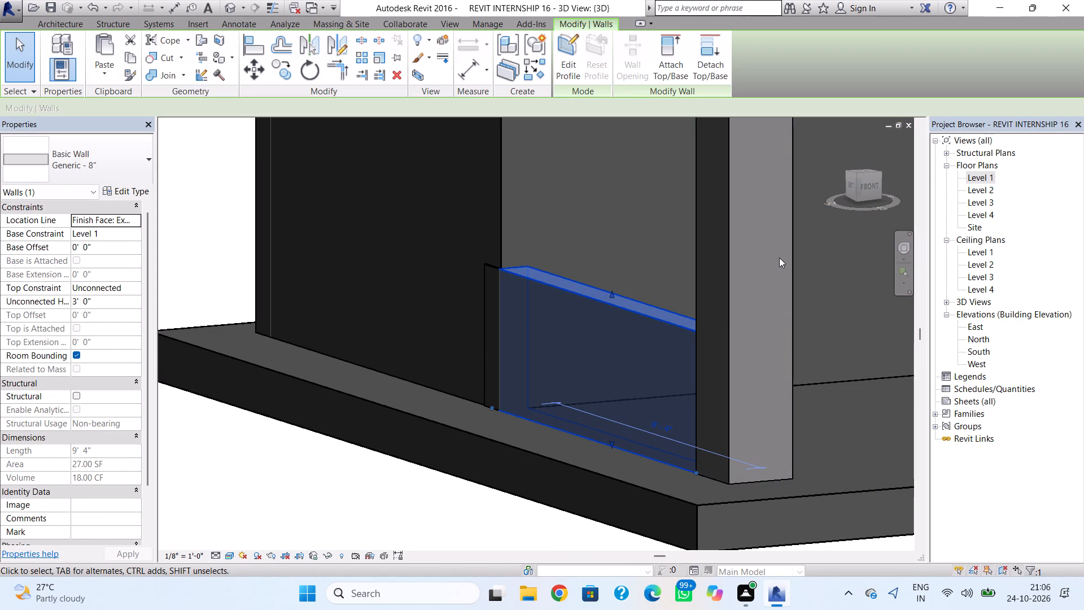
pyautogui.doubleClick(991, 178)
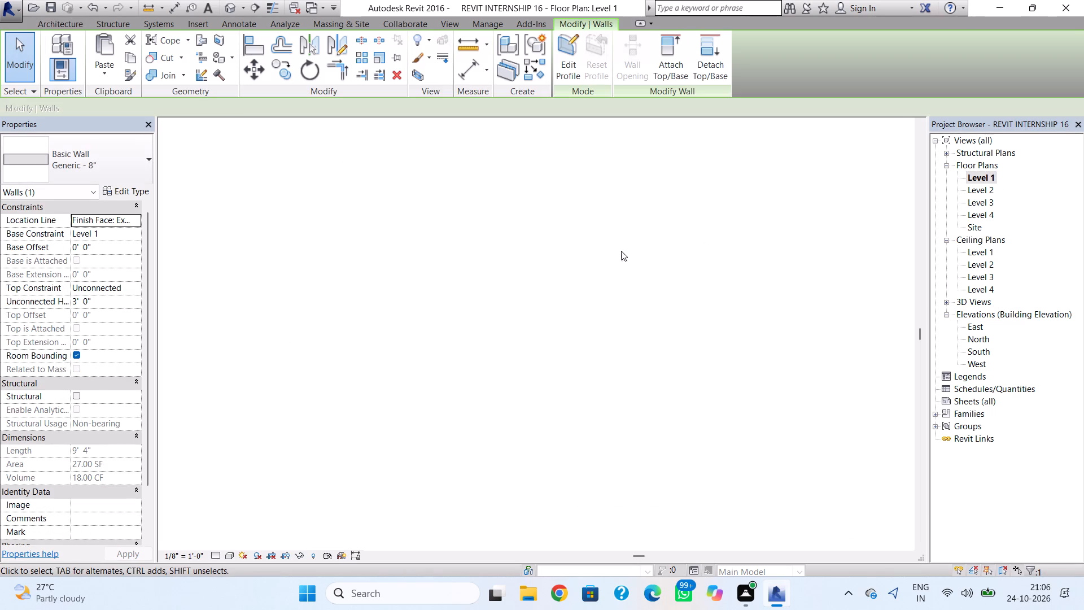
pyautogui.moveTo(299, 159); pyautogui.dragTo(300, 169)
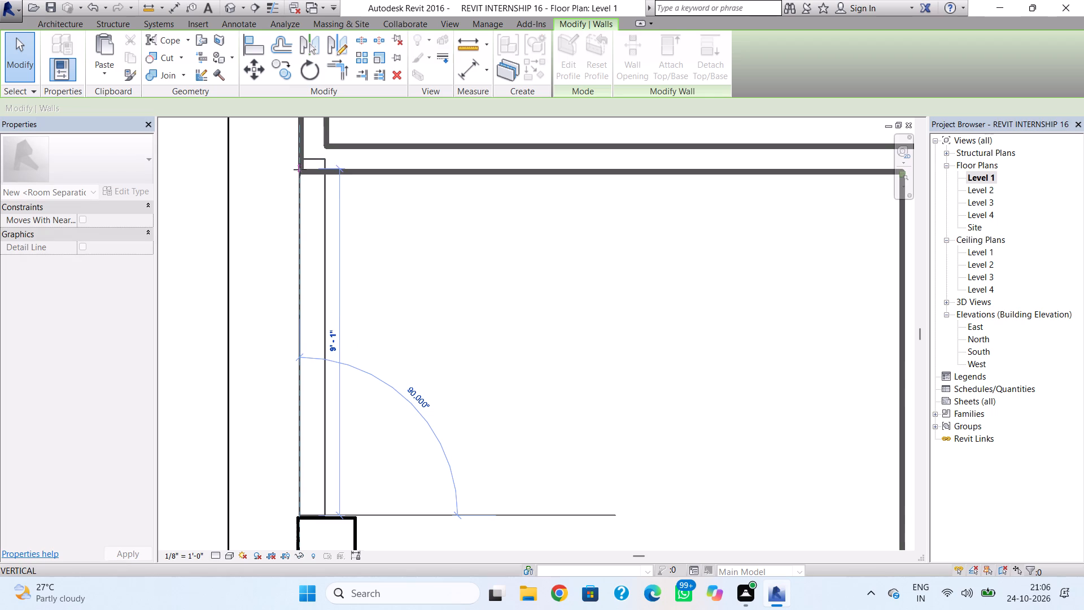
pyautogui.moveTo(300, 169); pyautogui.dragTo(300, 171)
pyautogui.click(409, 226)
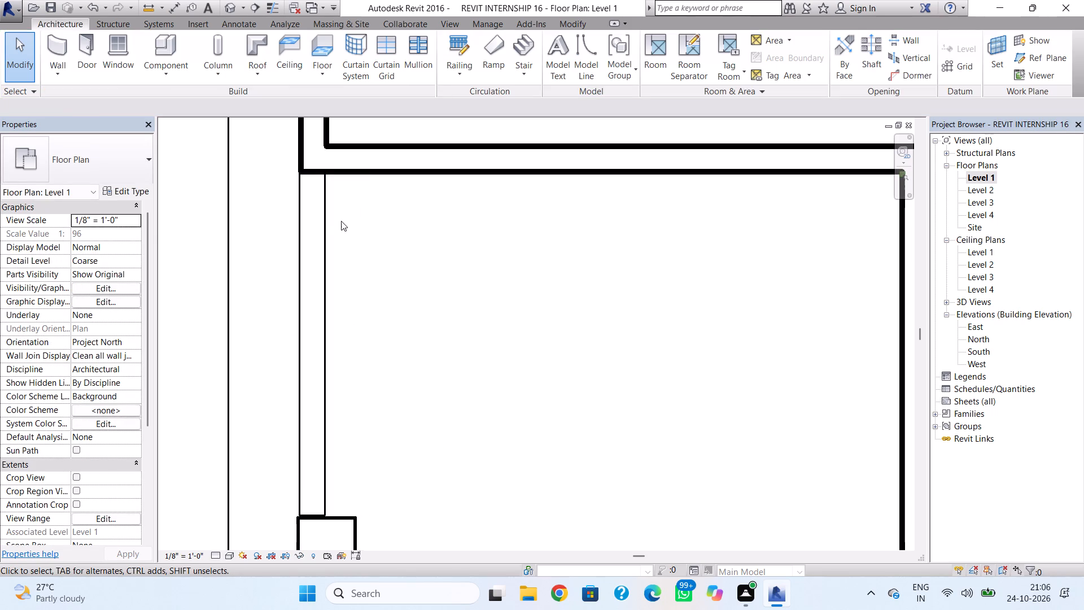
pyautogui.keyDown('shift'); pyautogui.moveTo(326, 216); pyautogui.dragTo(366, 248, button='right'); pyautogui.keyUp('shift')
pyautogui.click(362, 245)
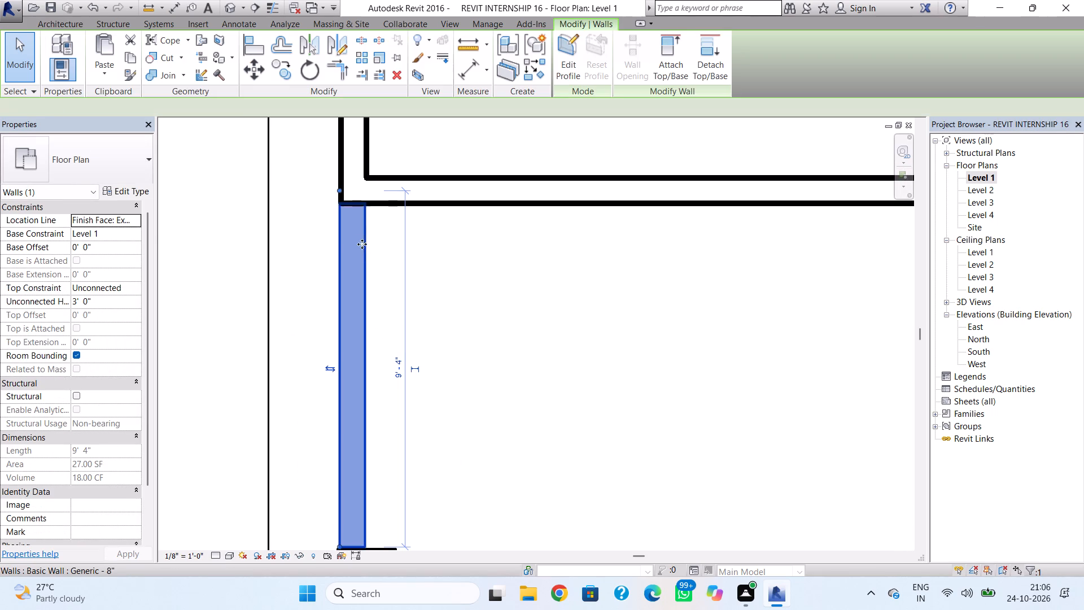
pyautogui.moveTo(340, 190); pyautogui.dragTo(341, 208)
pyautogui.click(424, 247)
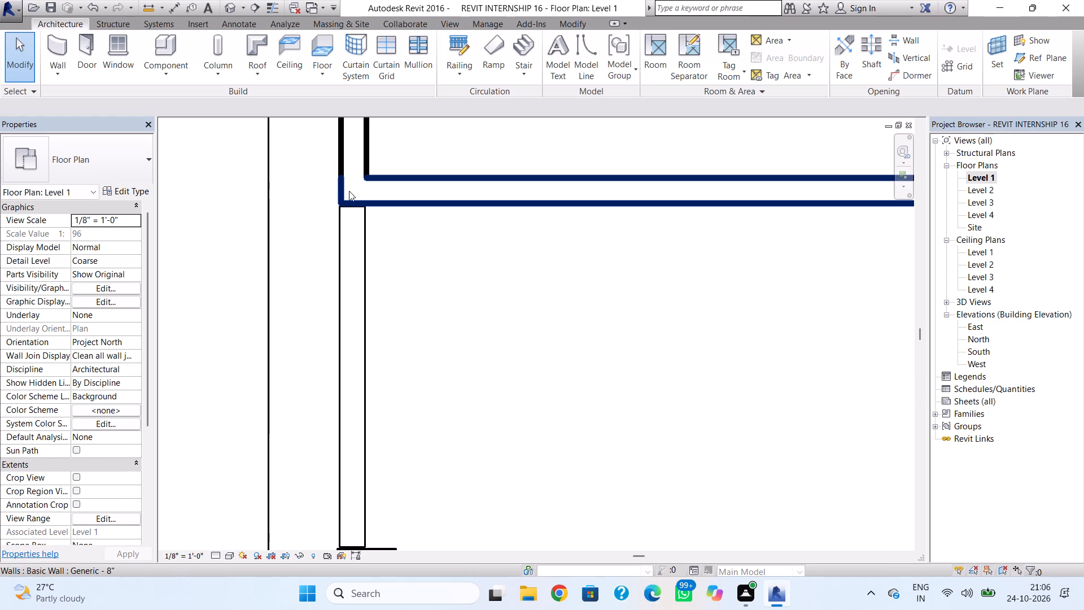
# Nudge the shortened low wall two increments toward the cross wall and check the junction in 3D.
pyautogui.scroll(3, 347, 198)
pyautogui.click(349, 211)
pyautogui.click(338, 229)
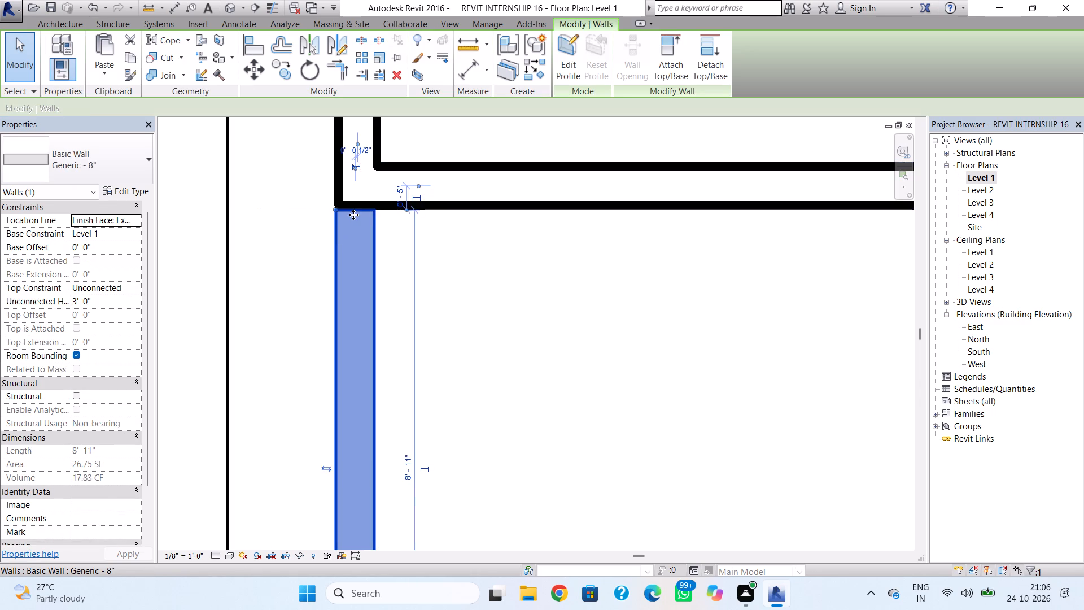
pyautogui.scroll(11, 353, 215)
pyautogui.press('Up')
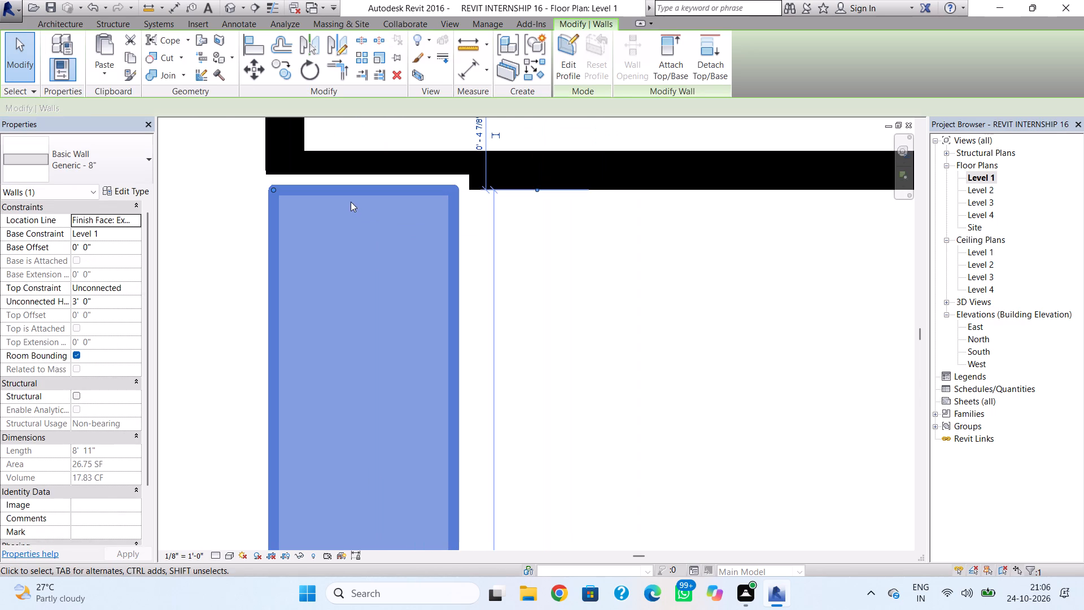
pyautogui.press('Up')
pyautogui.click(624, 290)
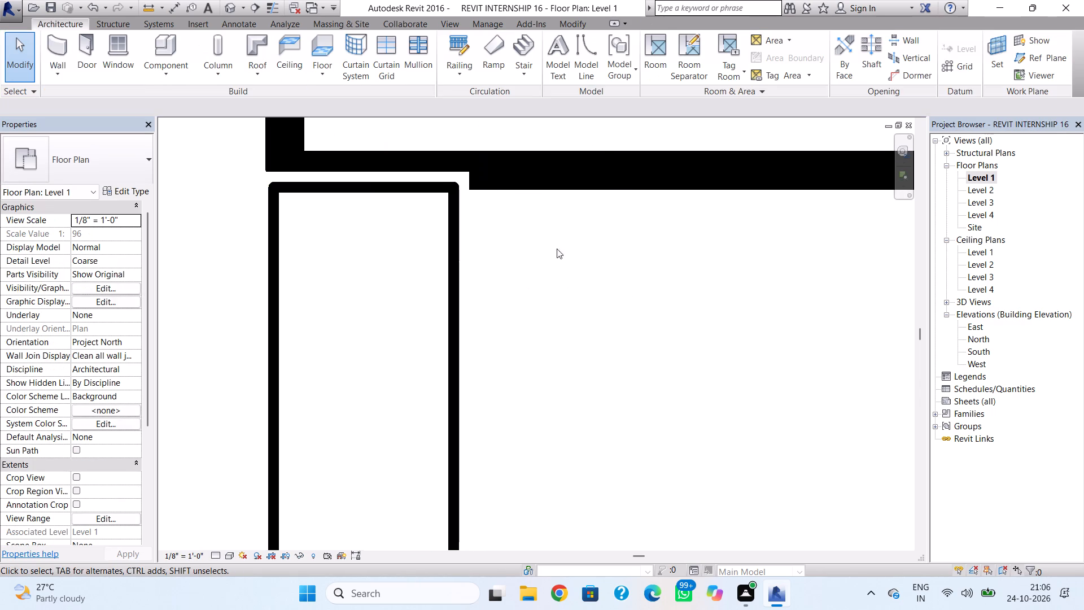
pyautogui.click(231, 10)
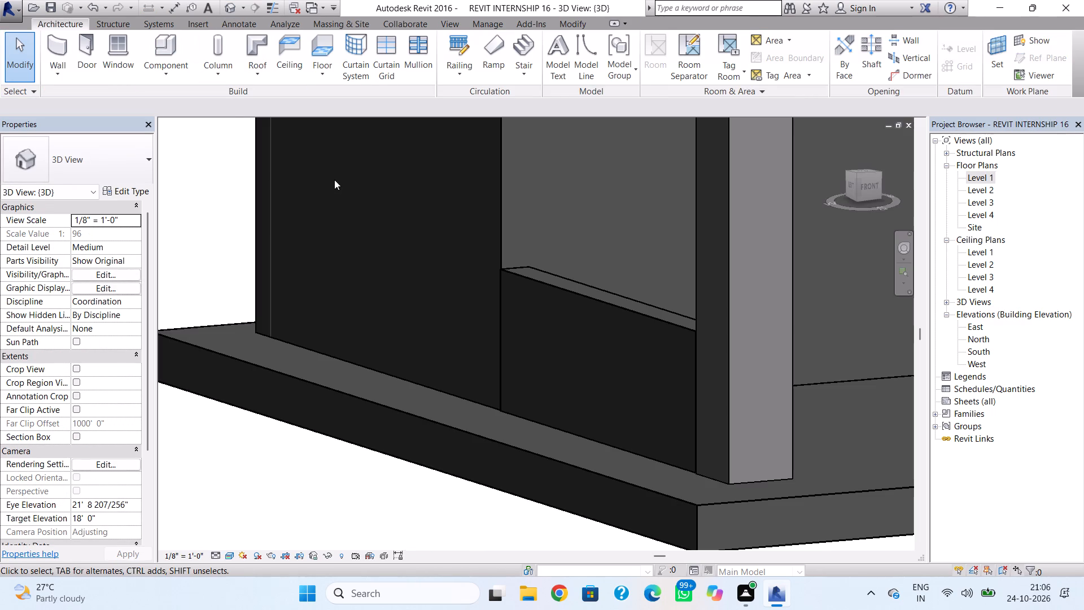
pyautogui.click(623, 246)
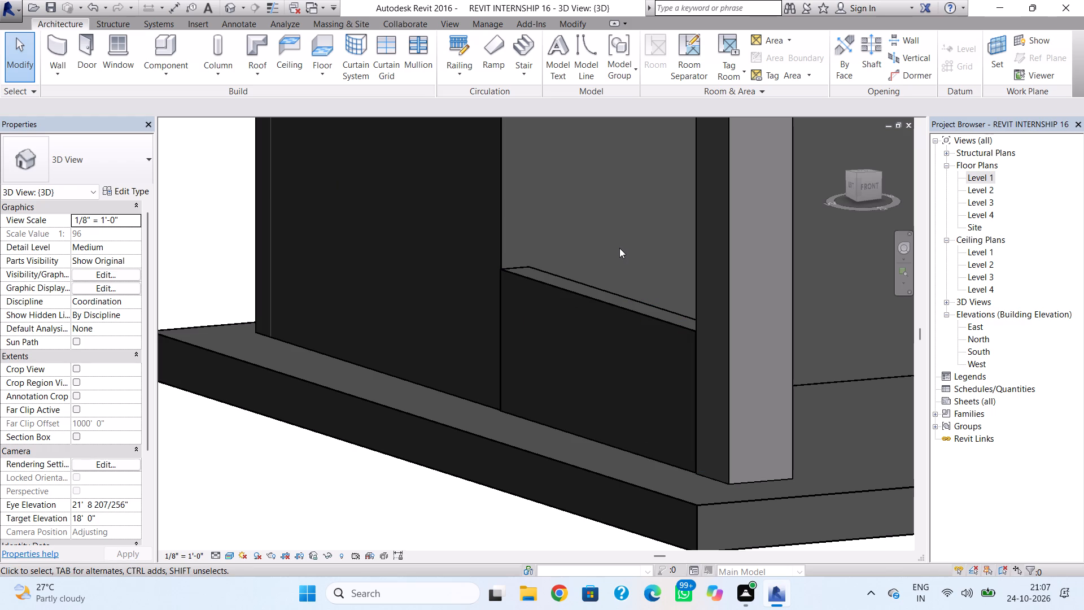
pyautogui.scroll(-2, 615, 248)
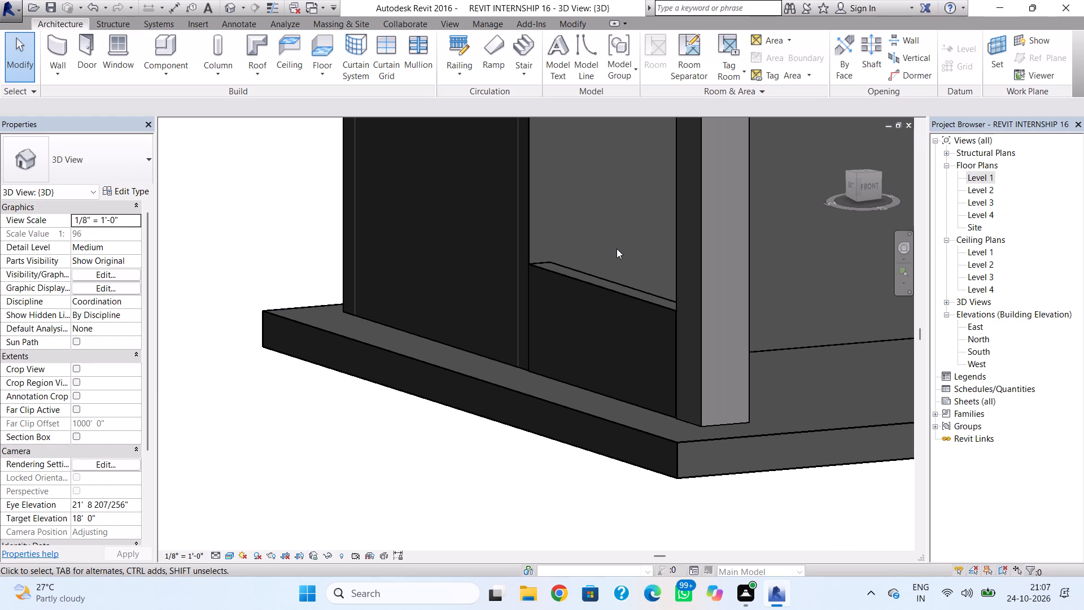
pyautogui.scroll(-2, 617, 251)
pyautogui.moveTo(619, 254); pyautogui.dragTo(603, 330, button='middle')
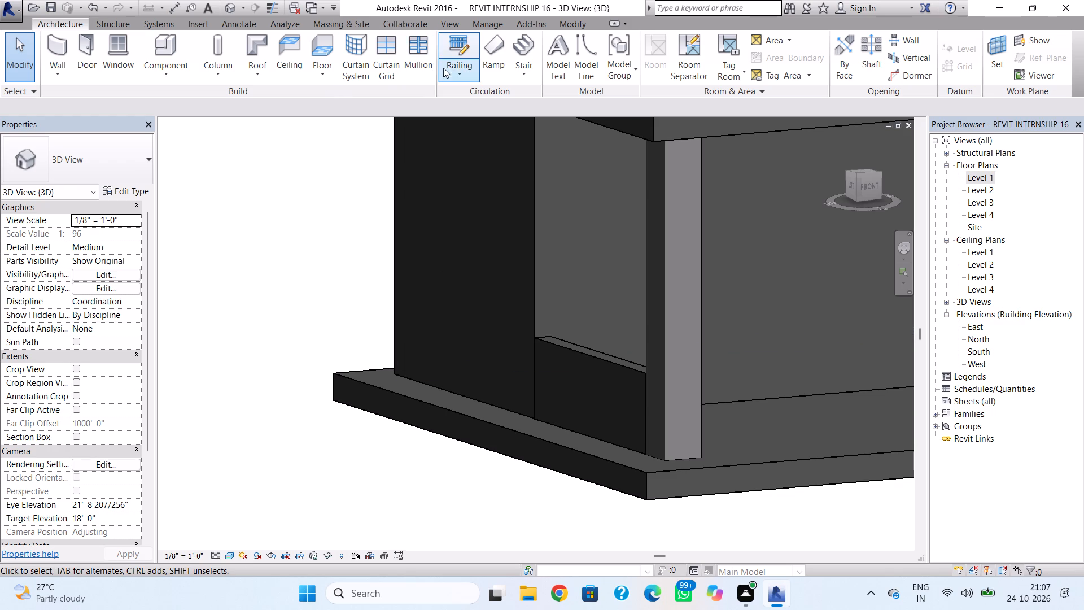
# Sketch an 8'-11" Handrail - Rectangular railing path in the Level 1 plan along the low wall's centreline, from the cross wall to the column.
pyautogui.click(456, 54)
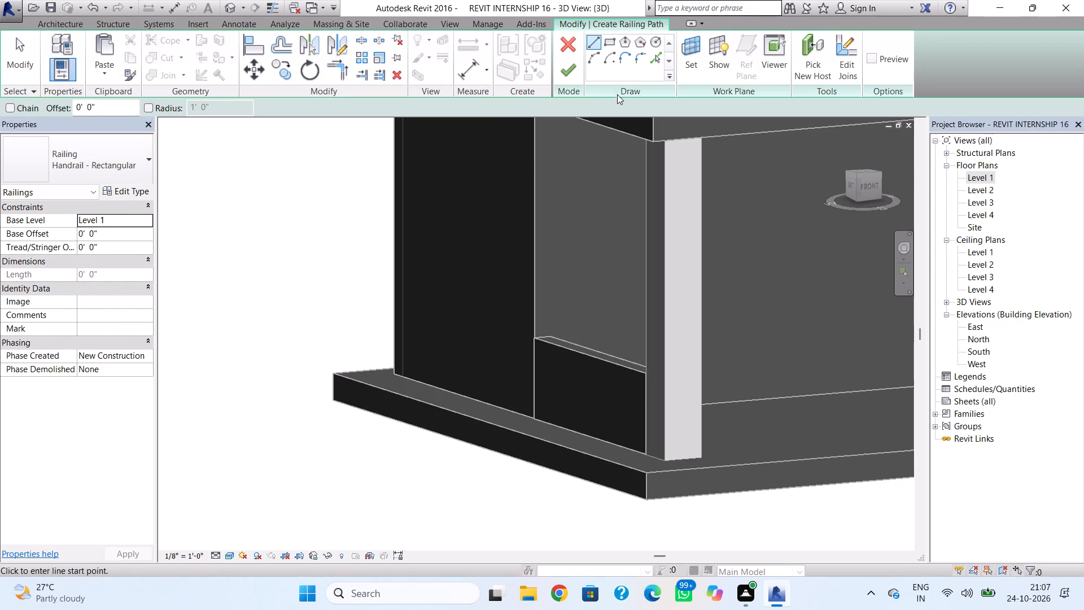
pyautogui.doubleClick(978, 178)
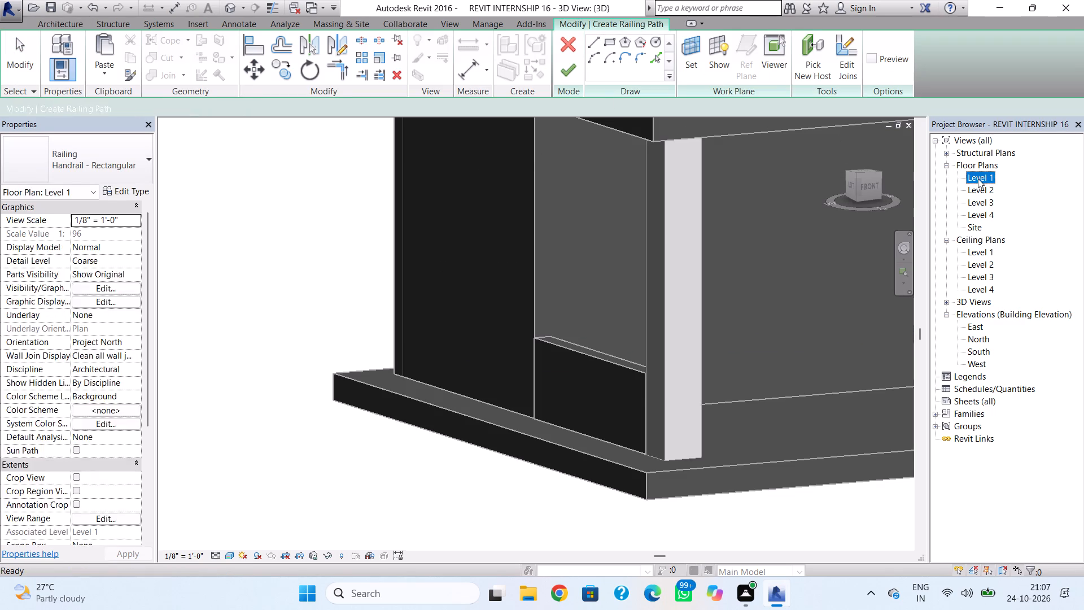
pyautogui.scroll(-8, 493, 238)
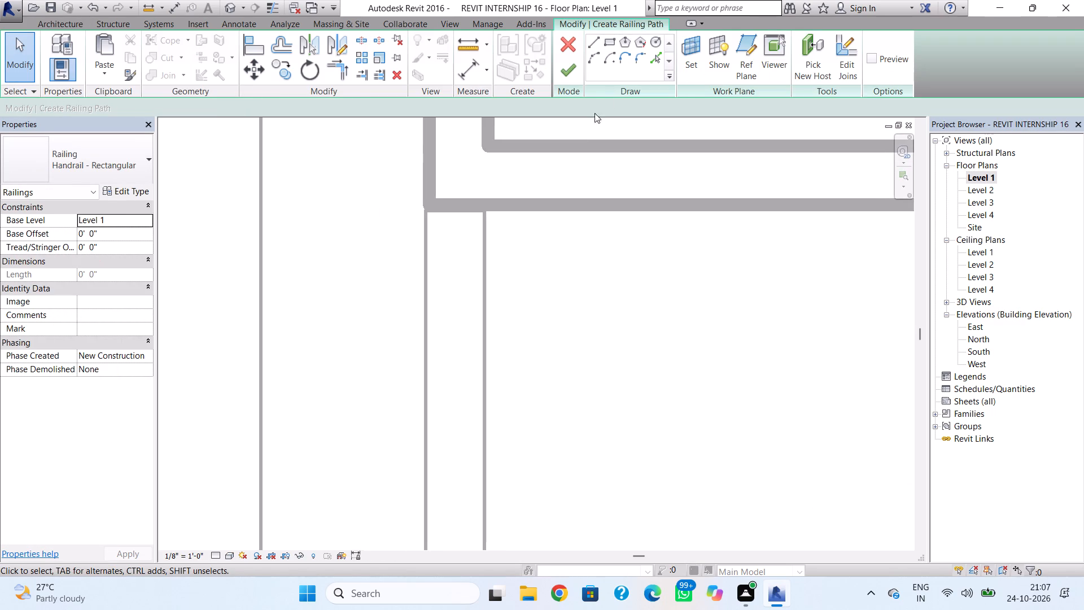
pyautogui.click(595, 42)
pyautogui.click(457, 206)
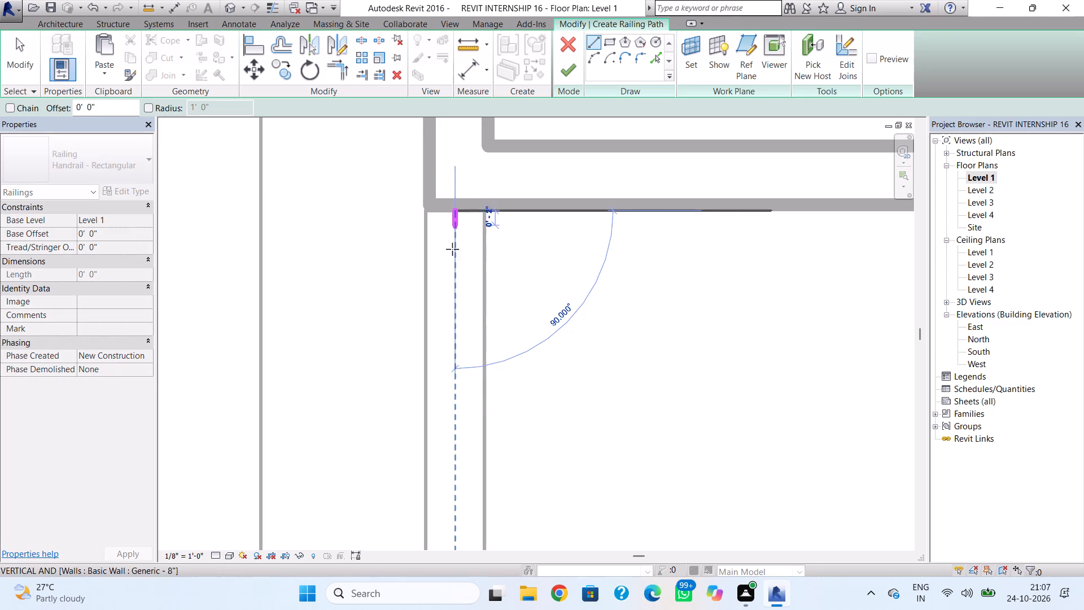
pyautogui.scroll(-3, 440, 395)
pyautogui.moveTo(442, 392); pyautogui.dragTo(469, 261, button='middle')
pyautogui.scroll(-3, 484, 315)
pyautogui.moveTo(484, 316); pyautogui.dragTo(486, 164, button='middle')
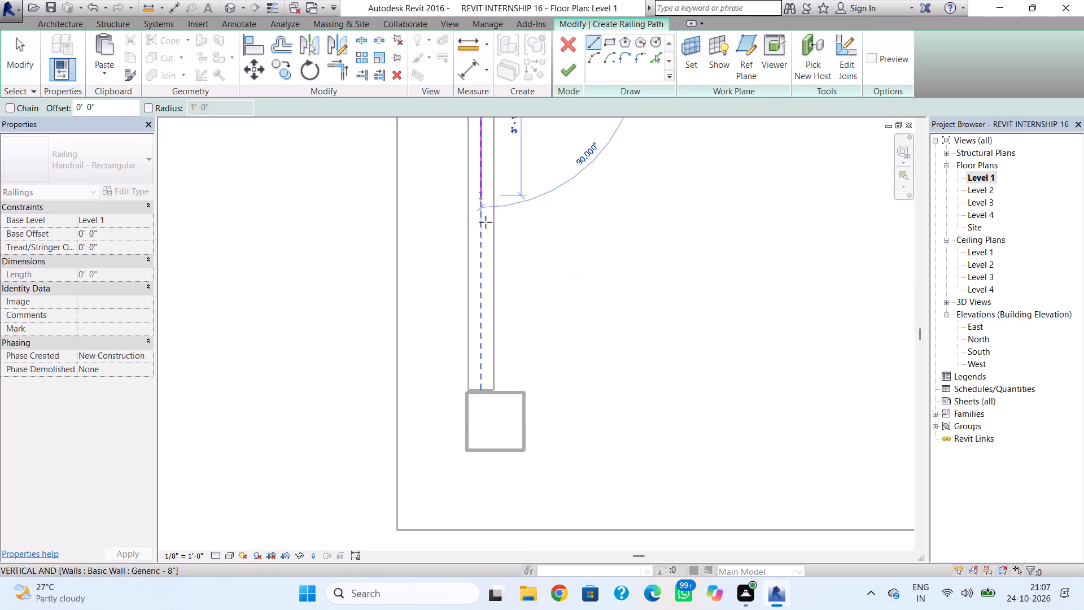
pyautogui.click(483, 388)
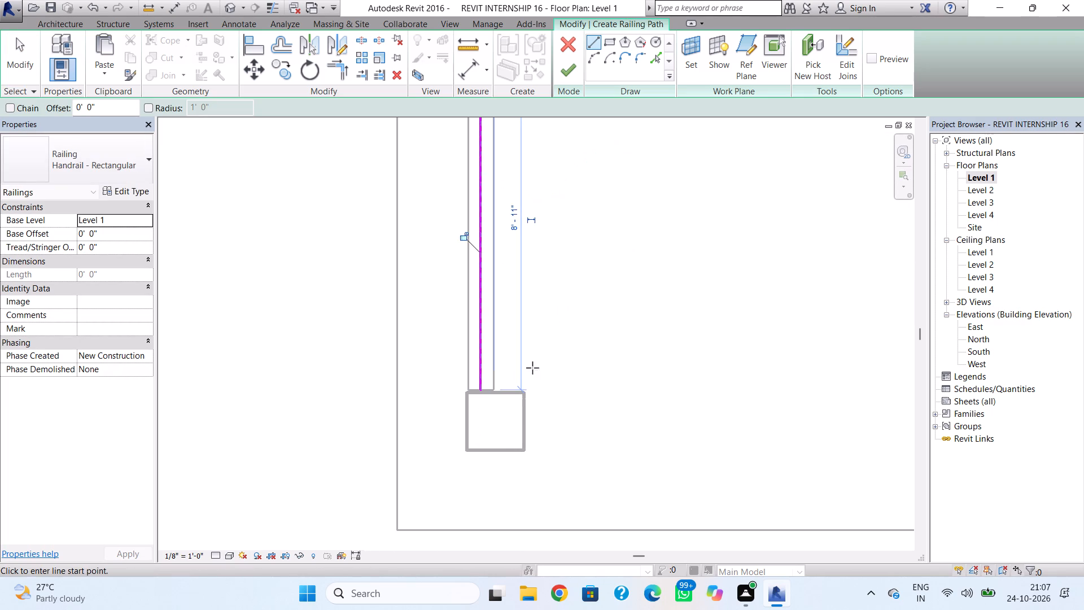
# Finish the low side wall's railing sketch and switch to the 3D view.
pyautogui.press('Escape')
pyautogui.click(561, 72)
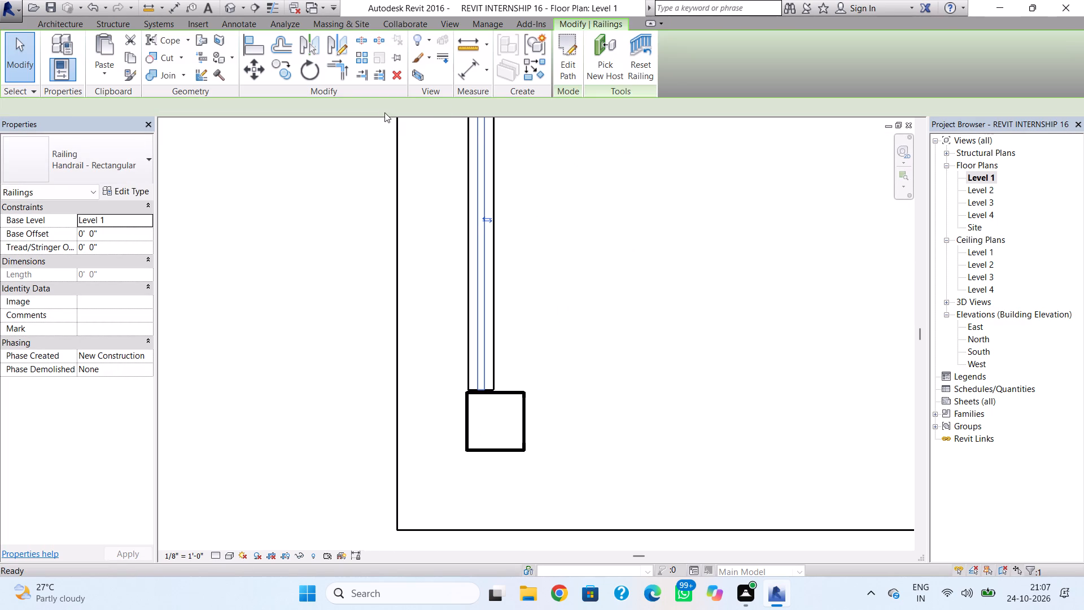
pyautogui.click(227, 6)
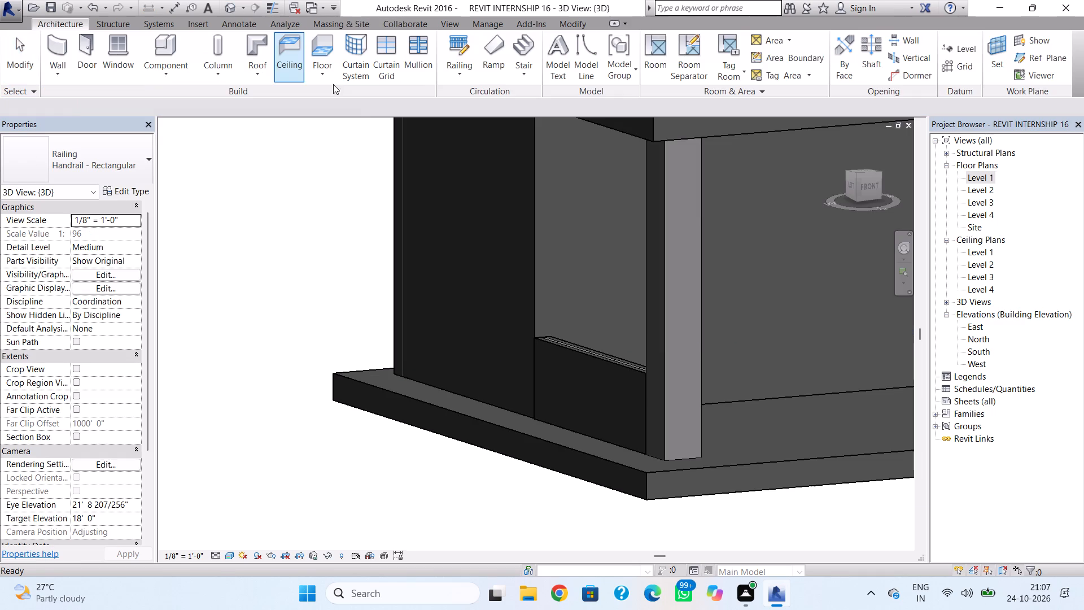
pyautogui.press('Escape')
# Set the low side wall railing's base offset to 3' so it stands on top of the wall.
pyautogui.click(604, 352)
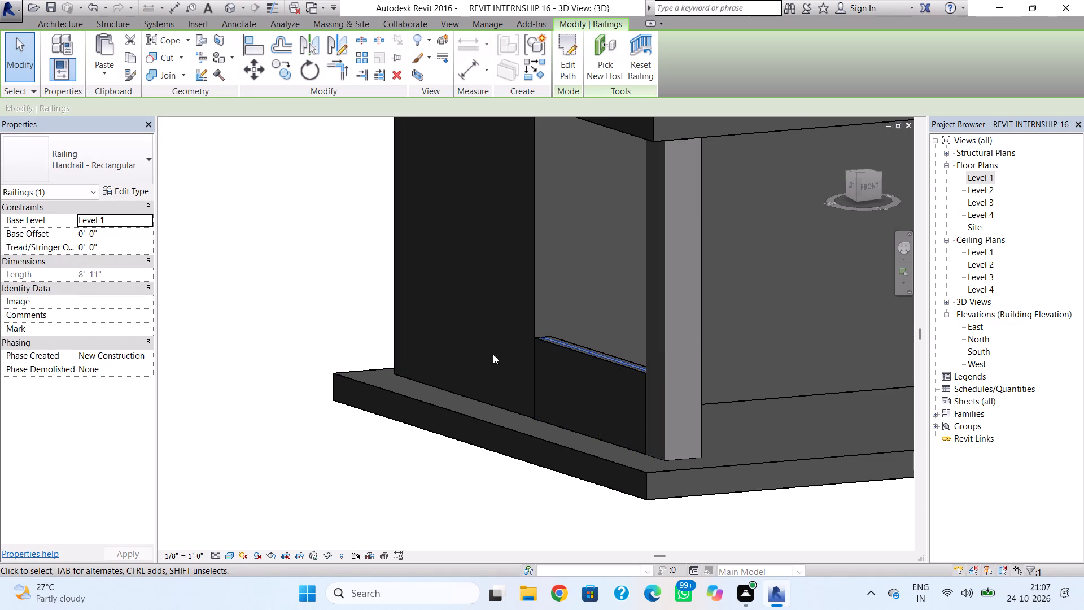
pyautogui.click(124, 245)
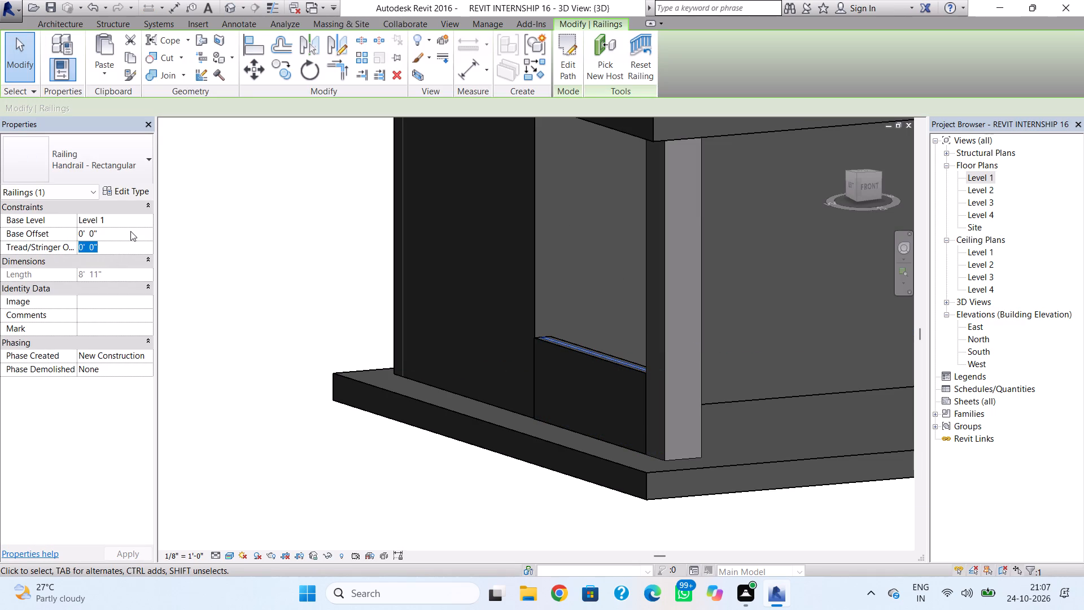
pyautogui.click(130, 231)
pyautogui.write("3'")
pyautogui.press('Return')
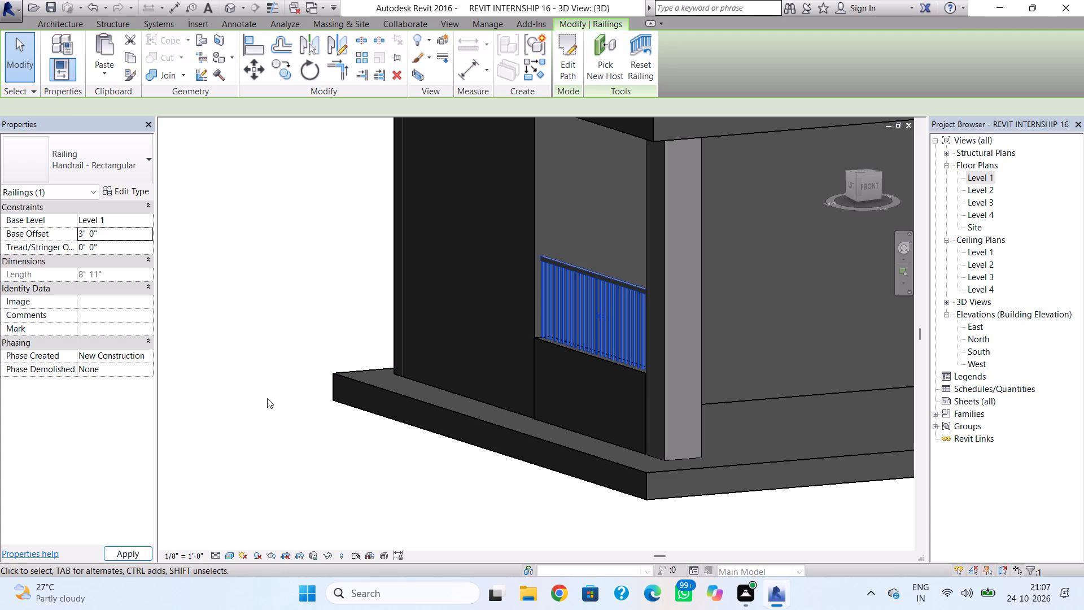
pyautogui.press('Escape')
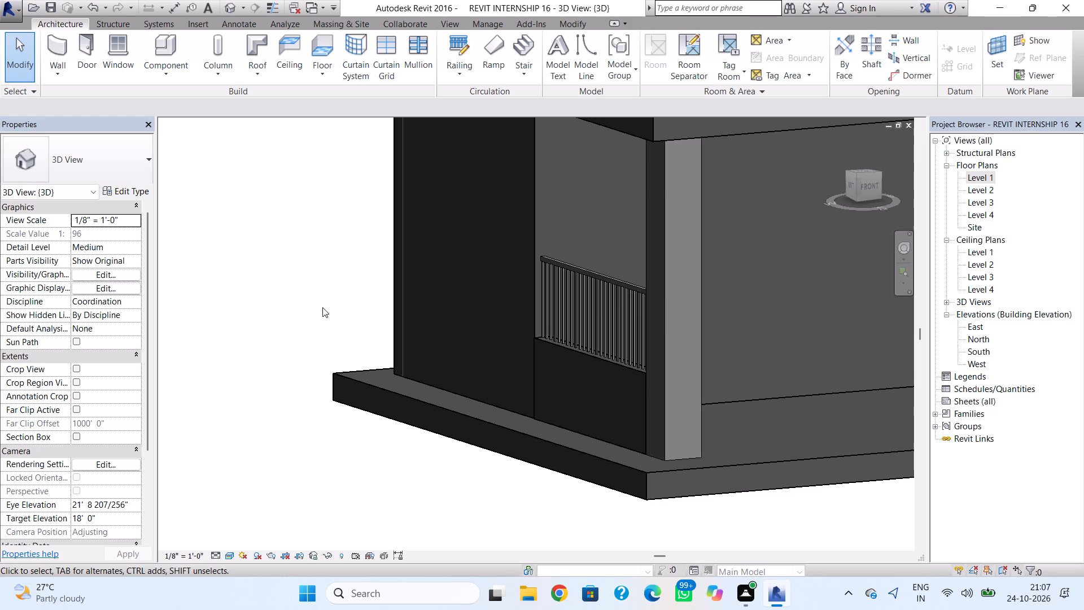
# Change the low side wall's railing type to Handrail - Pipe.
pyautogui.click(565, 269)
pyautogui.click(142, 164)
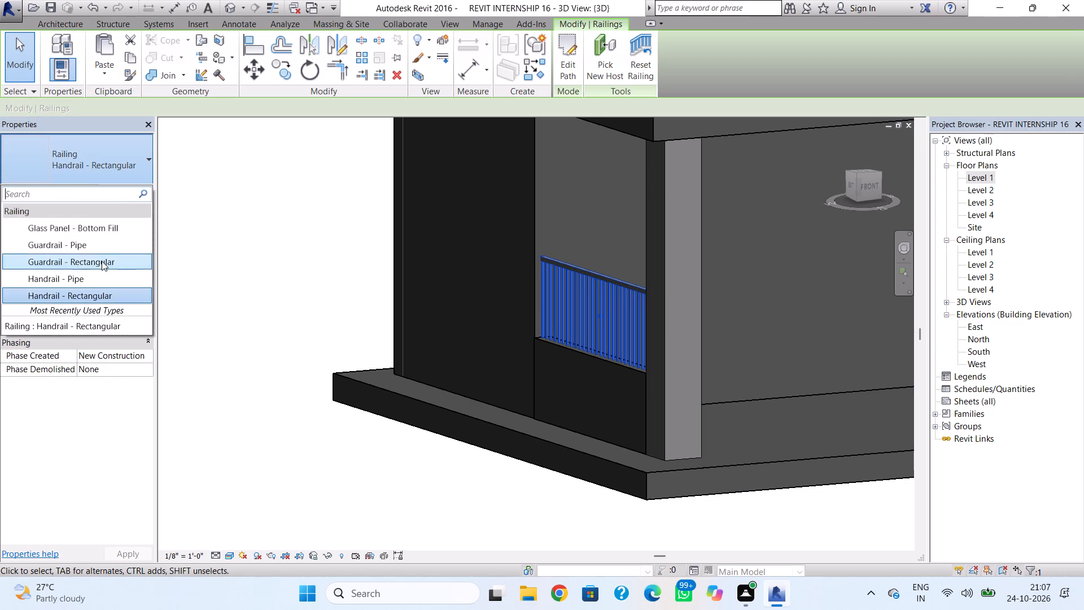
pyautogui.click(99, 272)
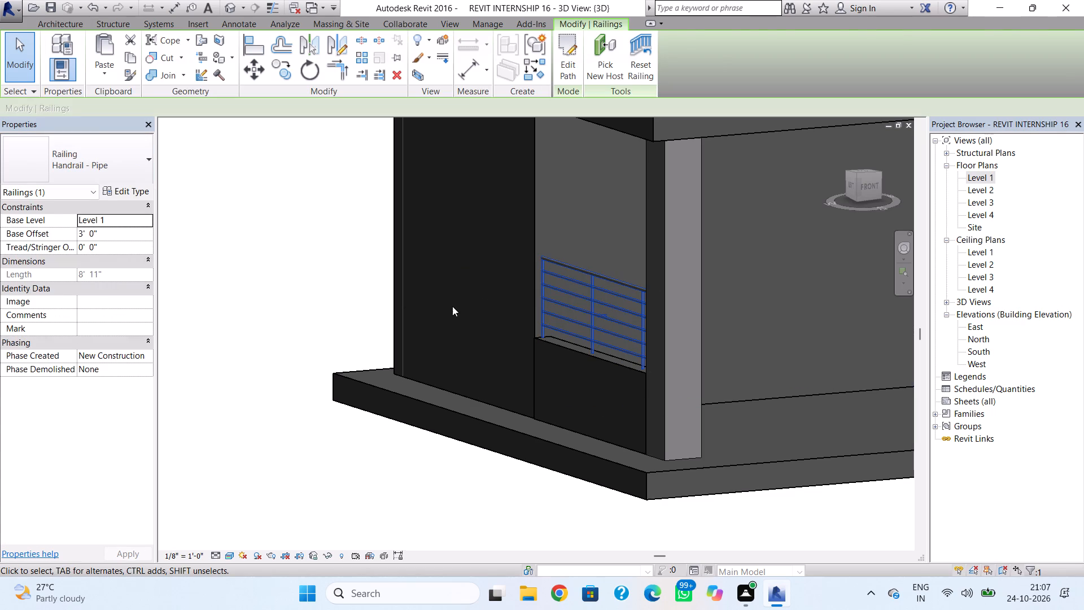
pyautogui.press('Escape')
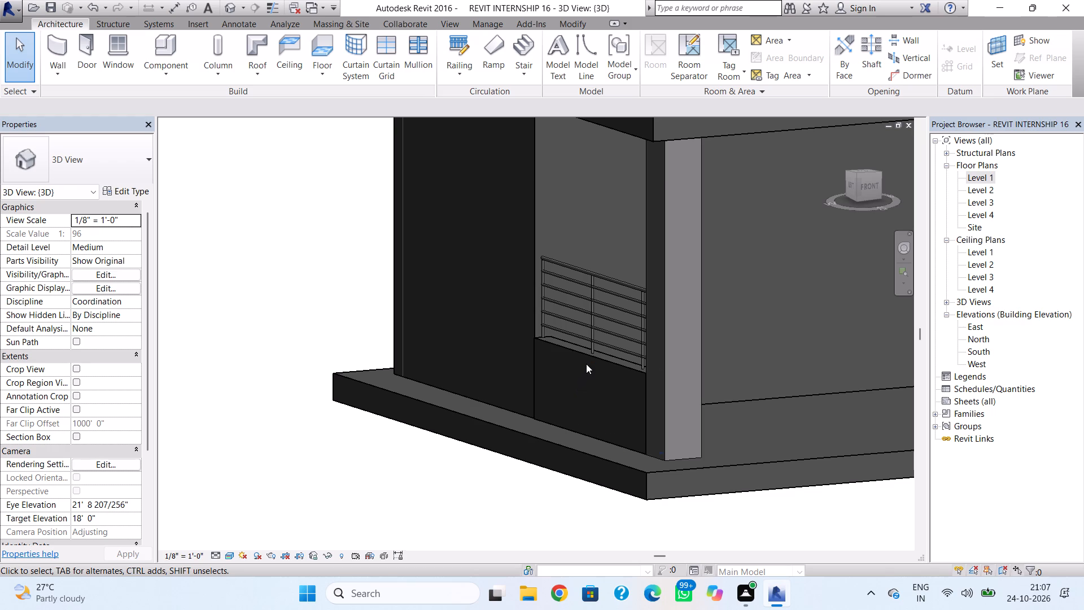
# Draw a Generic - 8" wall about 10' long in the Level 2 plan, from the cross wall to the slotted balcony wall, flipped inward.
pyautogui.scroll(-1, 588, 361)
pyautogui.moveTo(588, 361); pyautogui.dragTo(565, 449, button='middle')
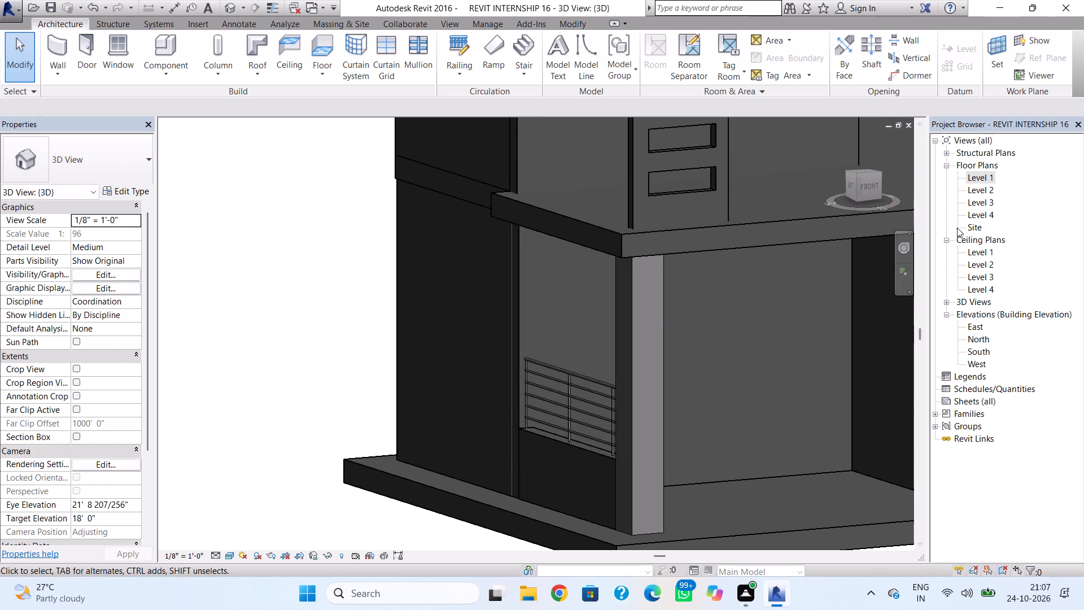
pyautogui.doubleClick(975, 191)
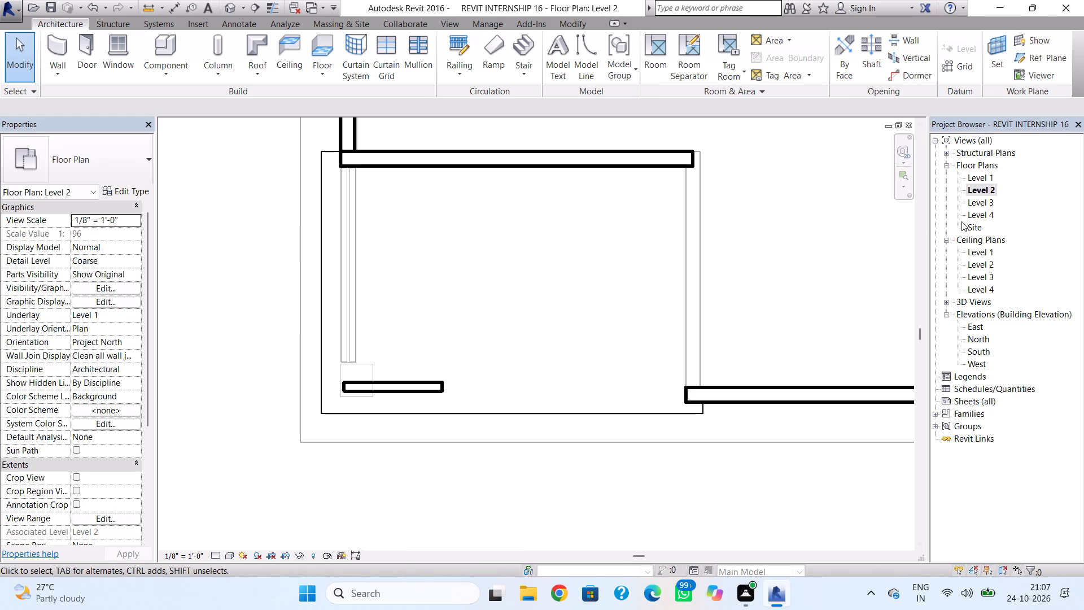
pyautogui.click(63, 57)
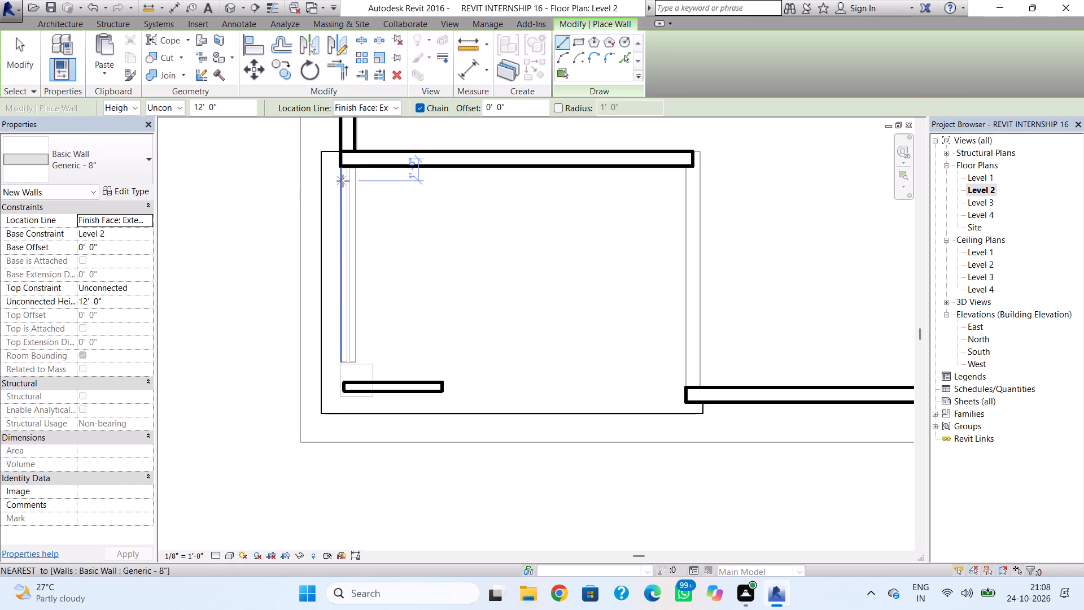
pyautogui.click(340, 168)
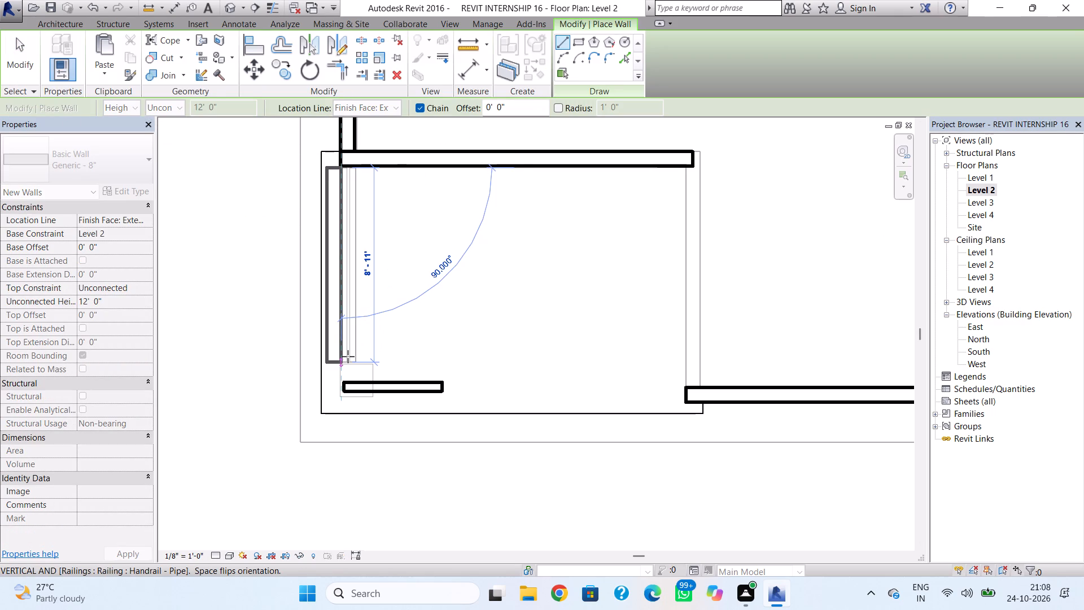
pyautogui.press('space')
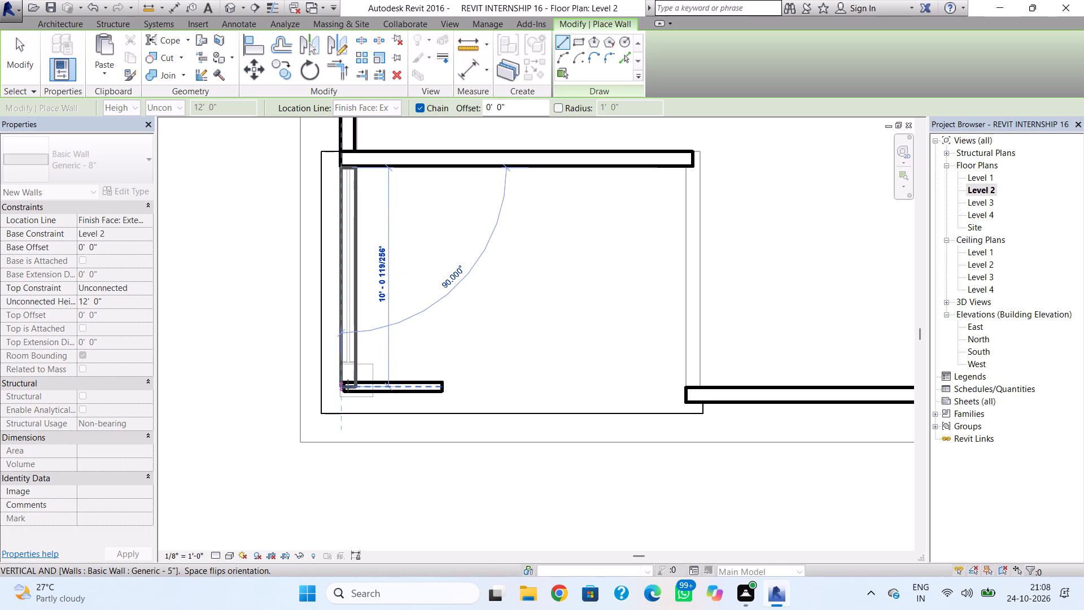
pyautogui.scroll(7, 349, 381)
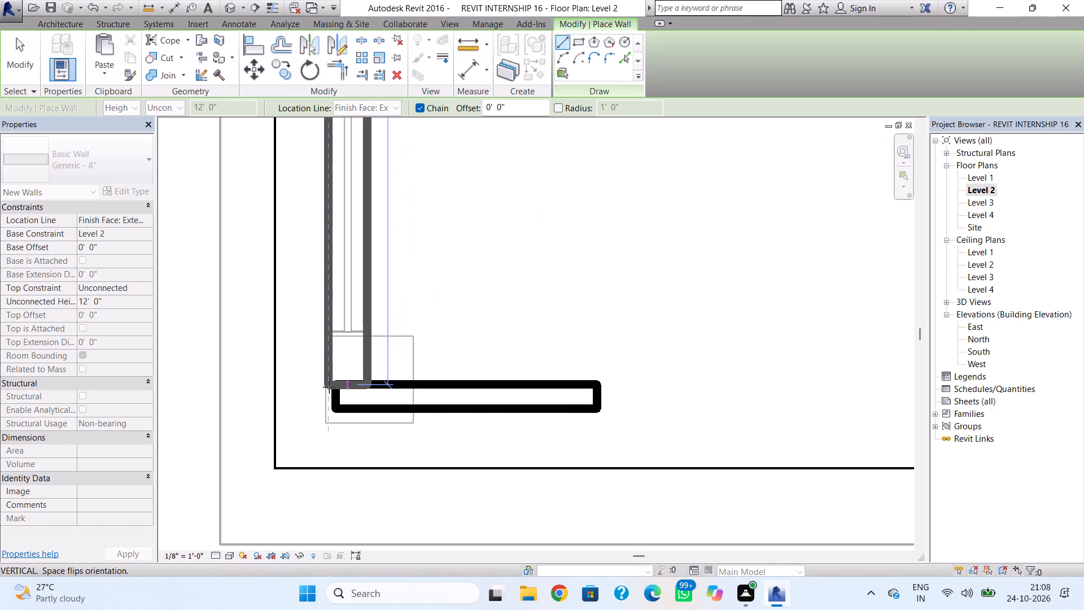
pyautogui.click(331, 383)
pyautogui.press('Escape')
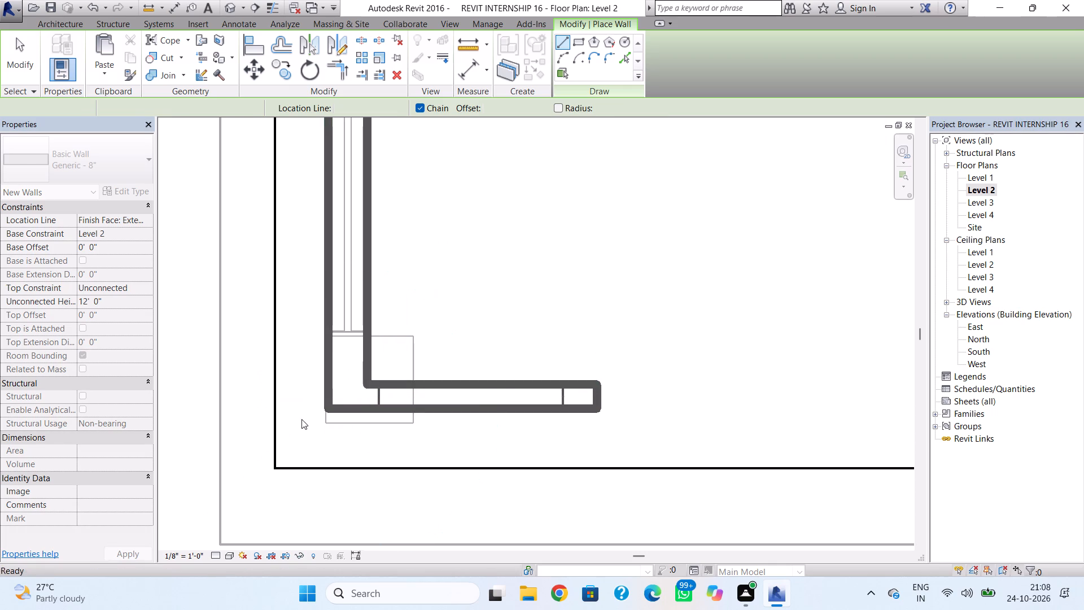
# Set the new Level 2 balcony side wall's unconnected height to 3' in the 3D view.
pyautogui.click(230, 10)
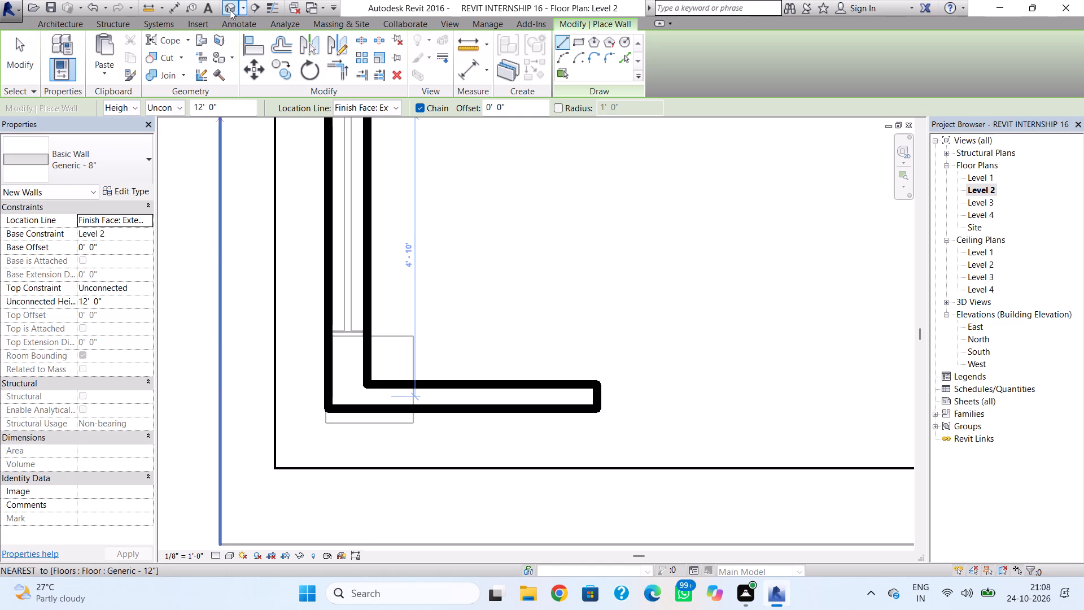
pyautogui.moveTo(502, 296); pyautogui.dragTo(507, 438, button='middle')
pyautogui.scroll(-1, 508, 341)
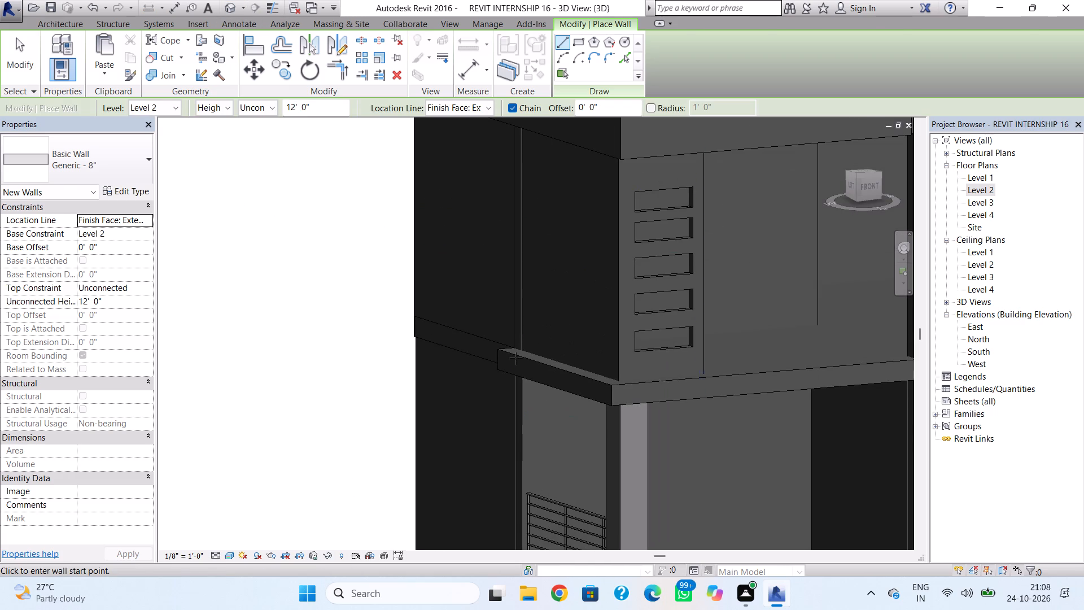
pyautogui.press('Escape')
pyautogui.click(613, 243)
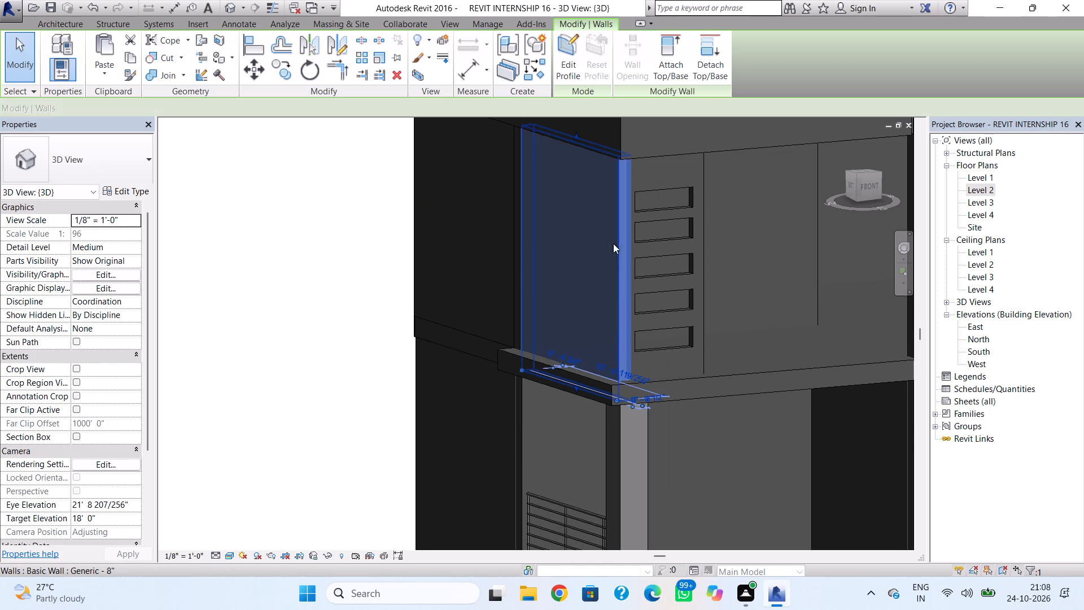
pyautogui.click(127, 306)
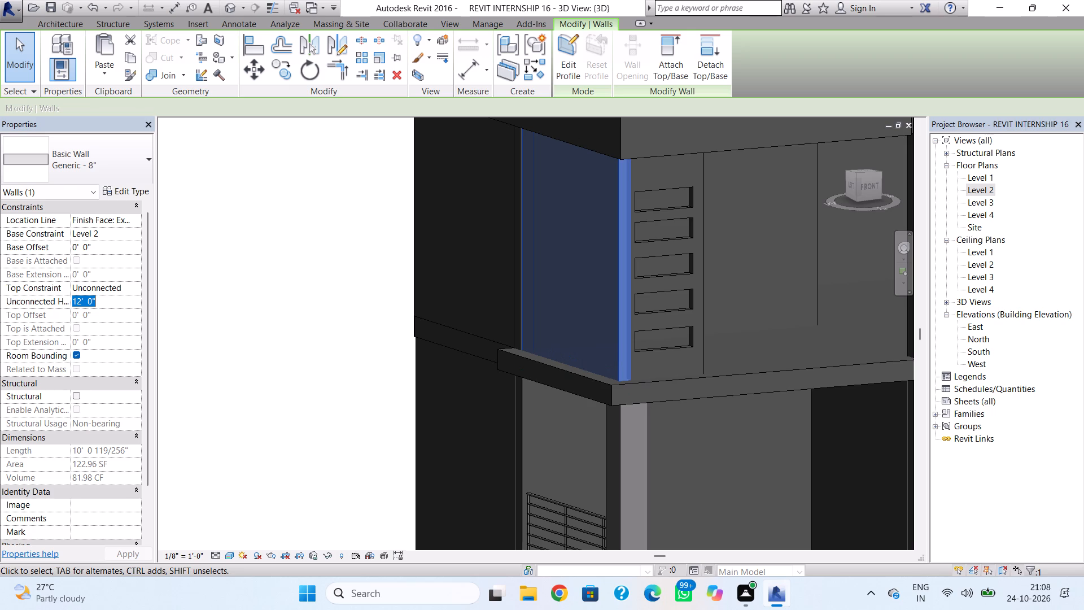
pyautogui.write("3'")
pyautogui.press('Return')
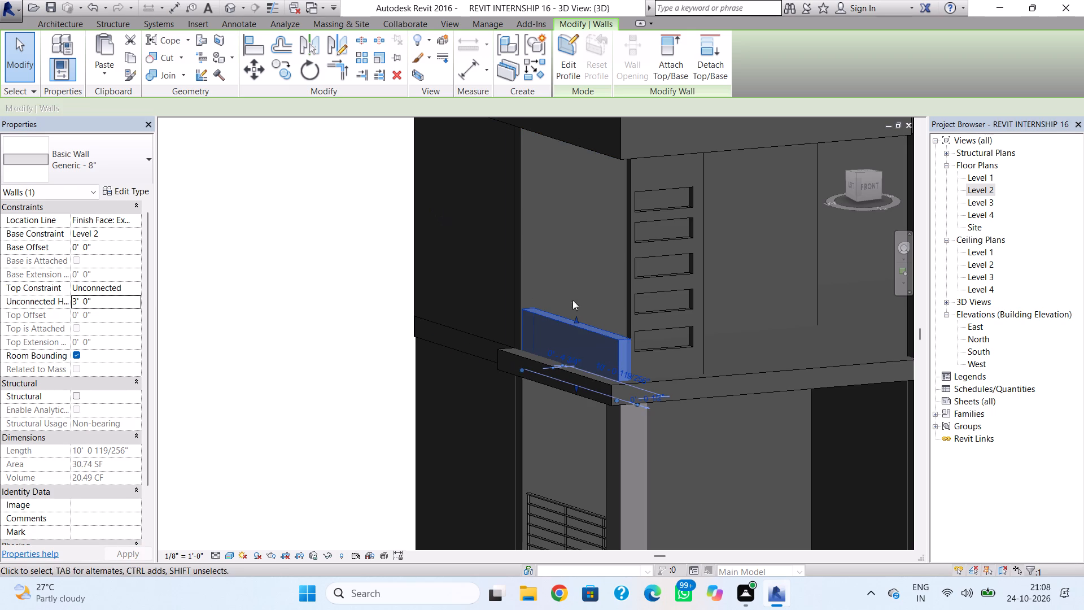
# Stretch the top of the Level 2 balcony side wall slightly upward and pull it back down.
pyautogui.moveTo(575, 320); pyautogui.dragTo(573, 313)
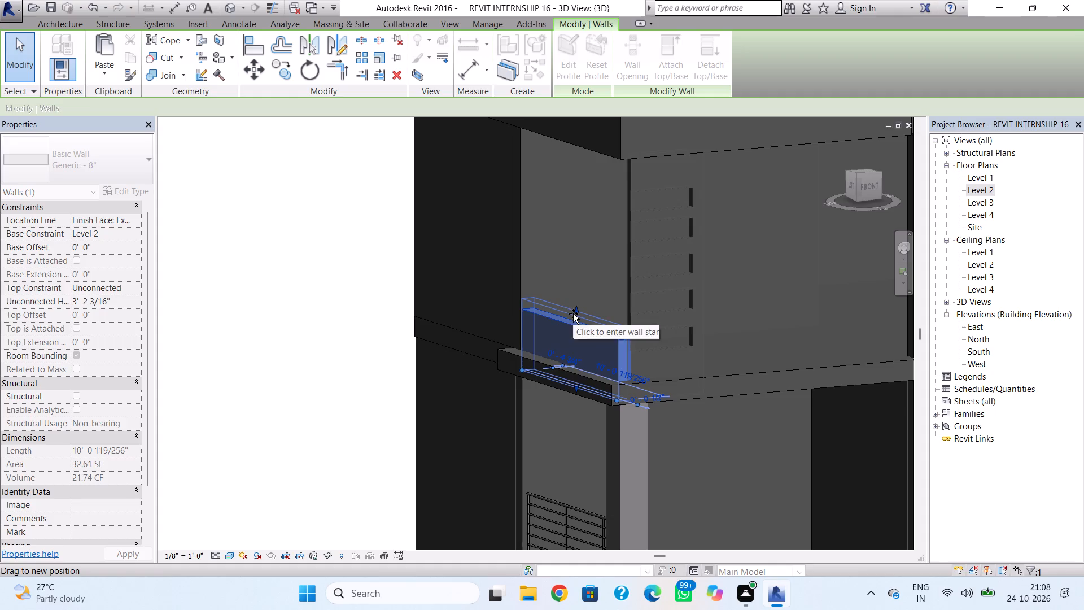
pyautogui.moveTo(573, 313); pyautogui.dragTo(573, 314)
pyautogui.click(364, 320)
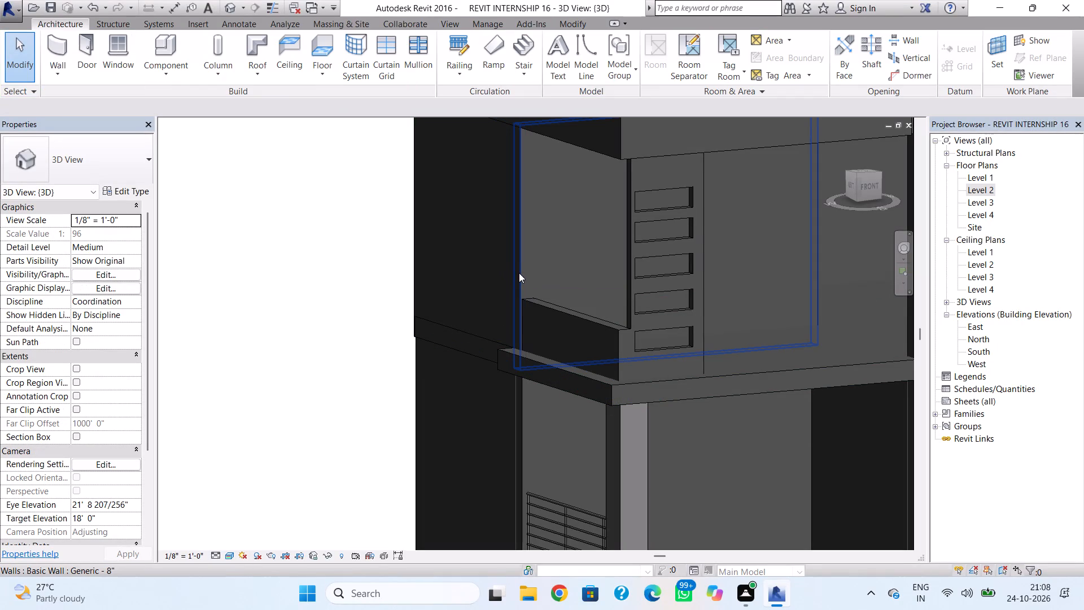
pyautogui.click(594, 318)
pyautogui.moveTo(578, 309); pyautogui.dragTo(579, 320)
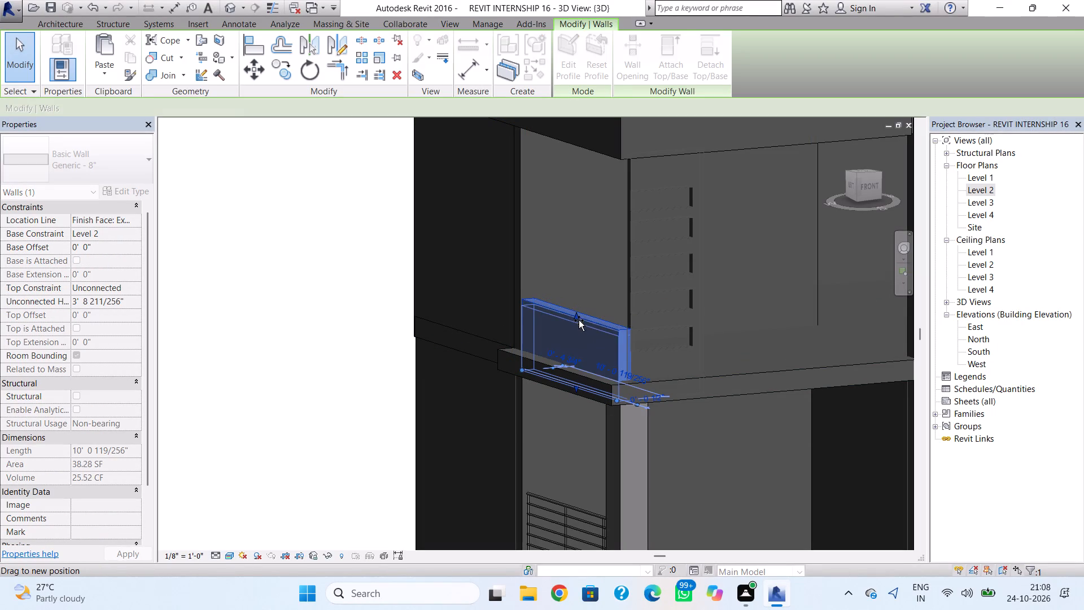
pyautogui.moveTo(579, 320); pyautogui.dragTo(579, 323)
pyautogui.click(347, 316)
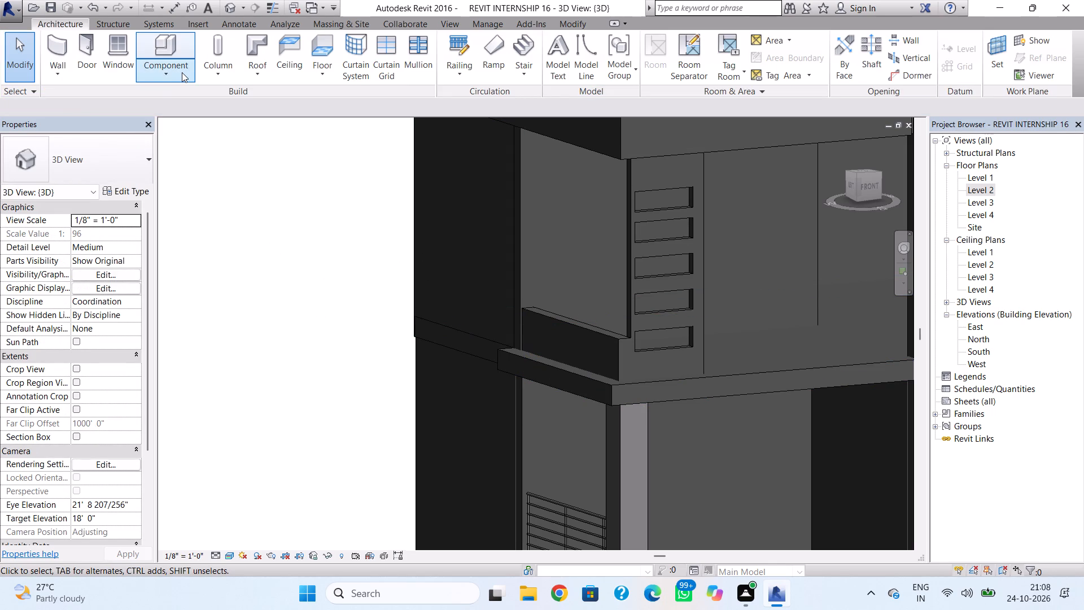
# Sketch an 8'-11" Handrail - Rectangular railing in the Level 2 plan along the balcony side wall's centreline, starting at the cross wall, and finish it.
pyautogui.click(451, 55)
pyautogui.doubleClick(976, 189)
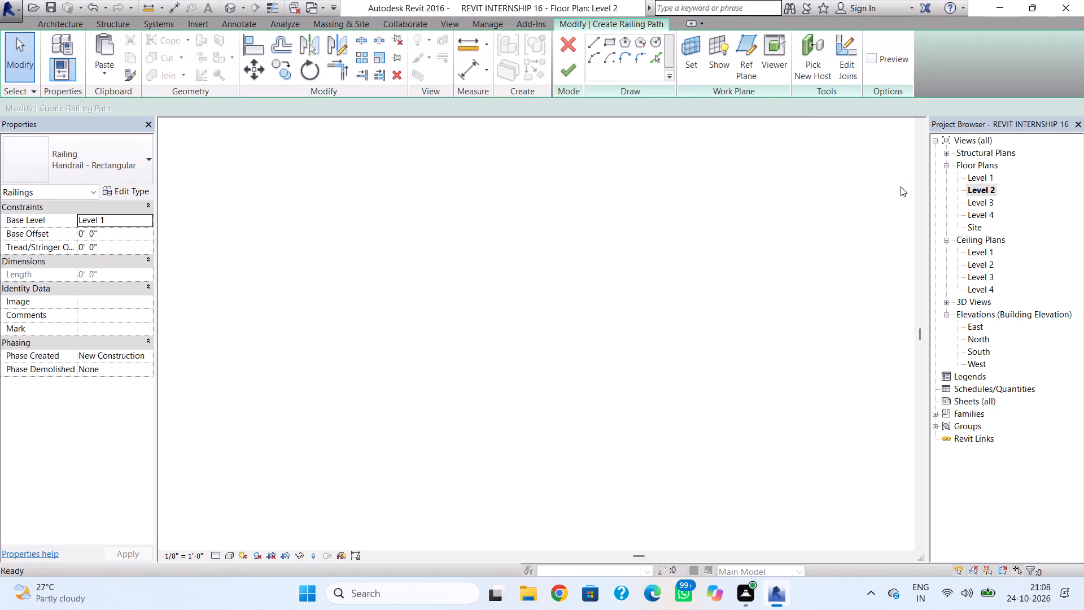
pyautogui.scroll(-2, 349, 212)
pyautogui.moveTo(348, 214); pyautogui.dragTo(348, 316, button='middle')
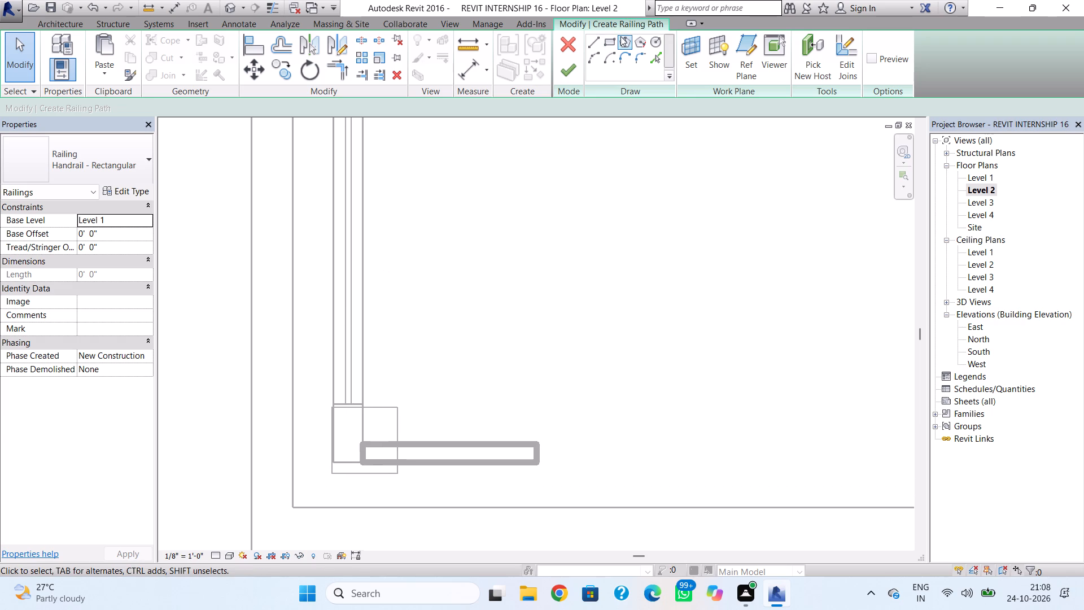
pyautogui.click(587, 45)
pyautogui.scroll(-2, 393, 146)
pyautogui.moveTo(387, 166); pyautogui.dragTo(386, 224, button='middle')
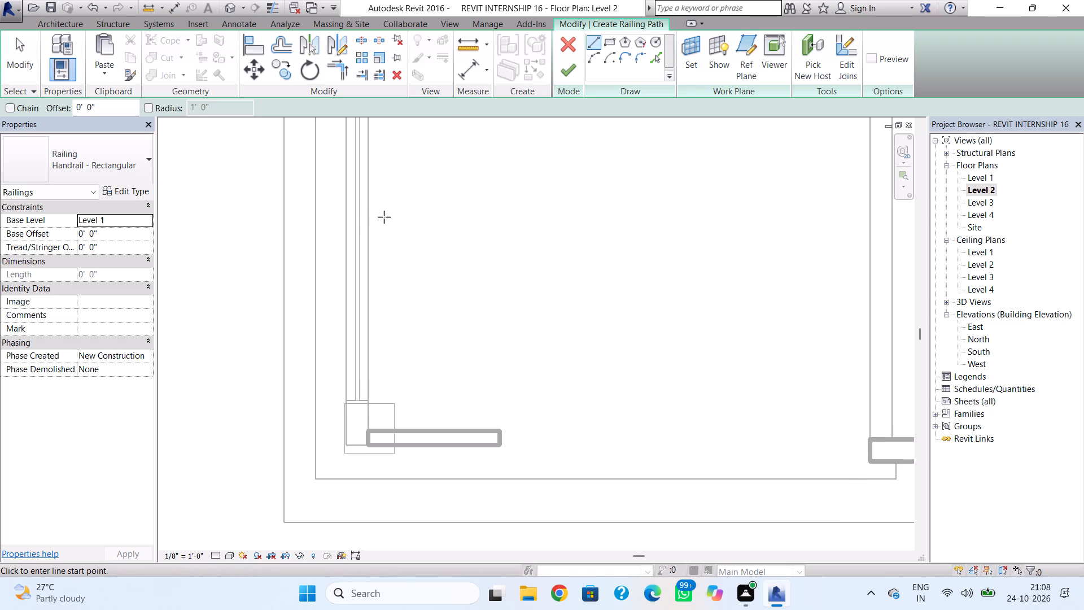
pyautogui.moveTo(362, 160); pyautogui.dragTo(368, 239, button='middle')
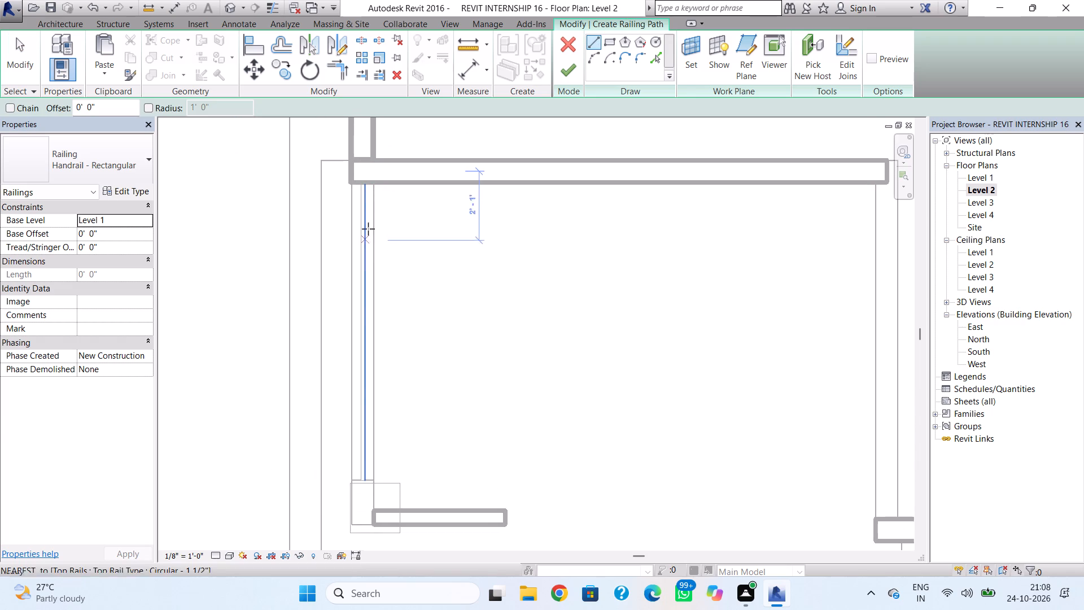
pyautogui.click(362, 187)
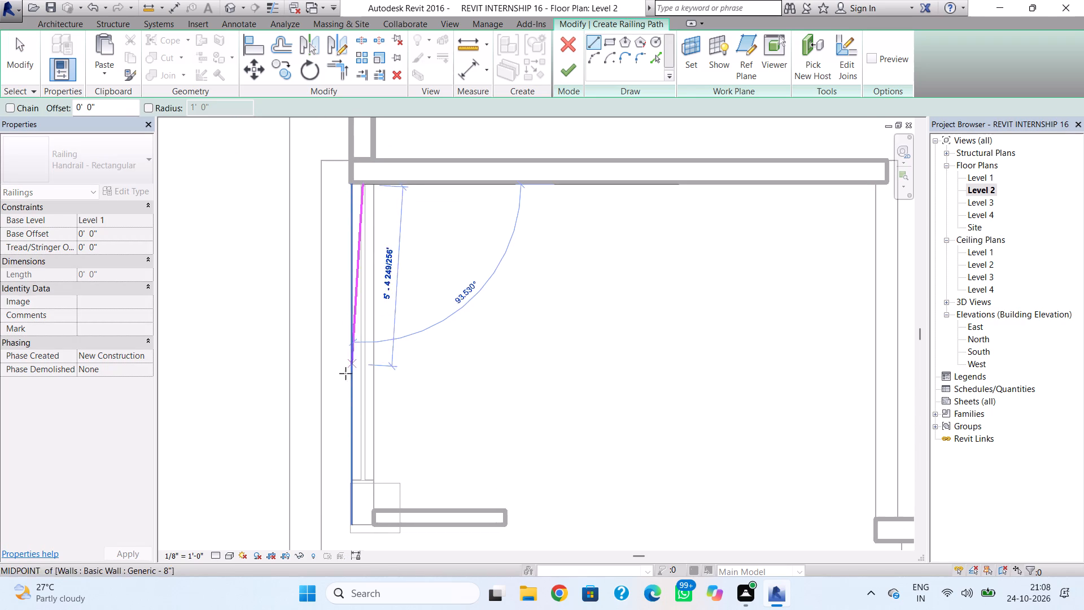
pyautogui.moveTo(361, 440); pyautogui.dragTo(362, 451)
pyautogui.click(362, 442)
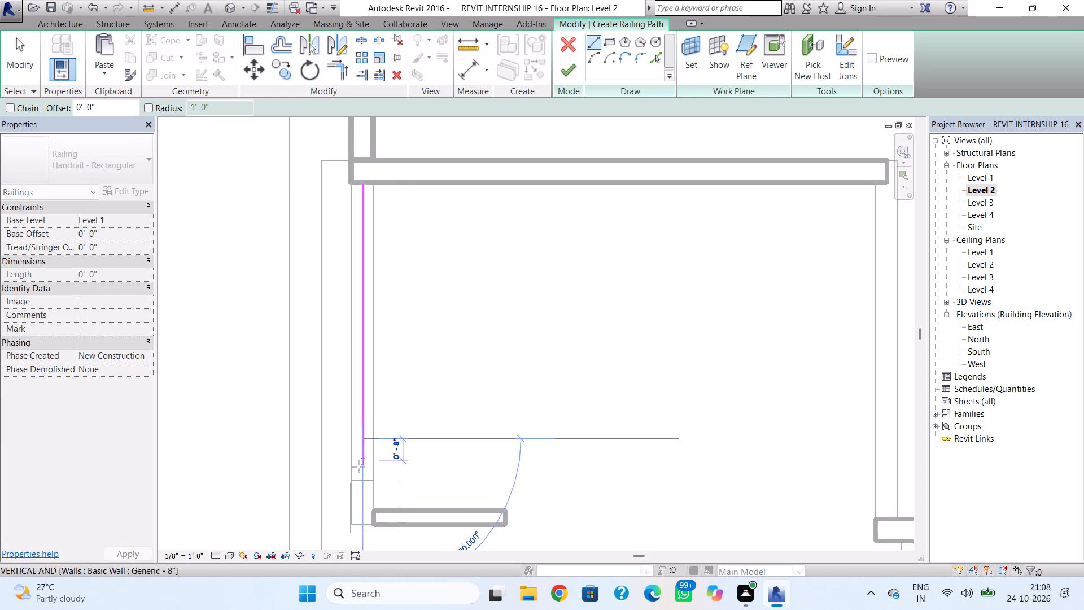
pyautogui.click(361, 481)
pyautogui.press('Escape')
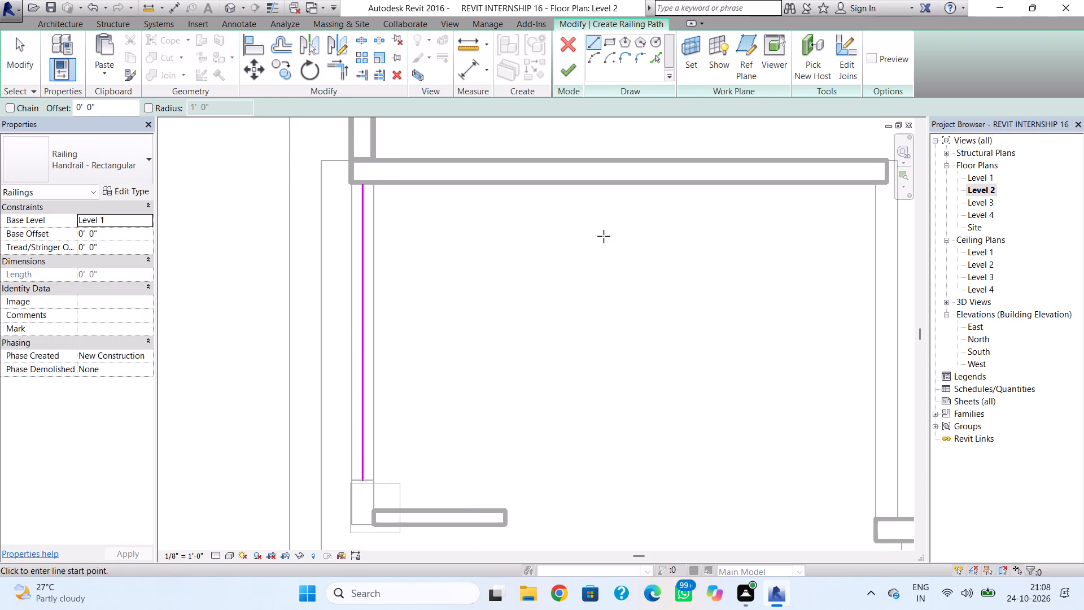
pyautogui.click(563, 67)
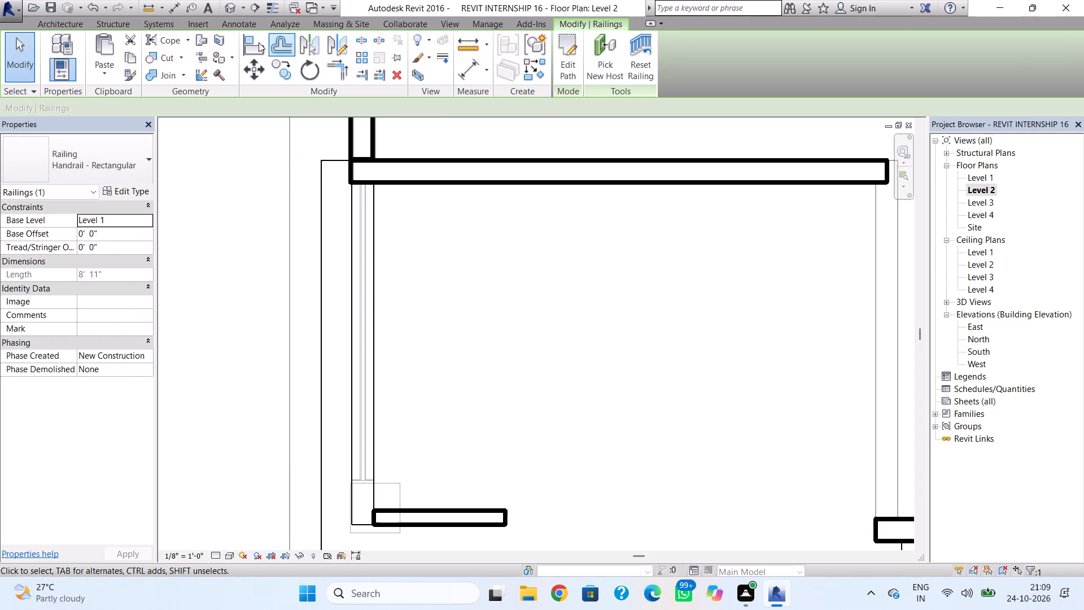
# In the 3D view, set the new 8'-11" side railing's base level to Level 2.
pyautogui.click(233, 10)
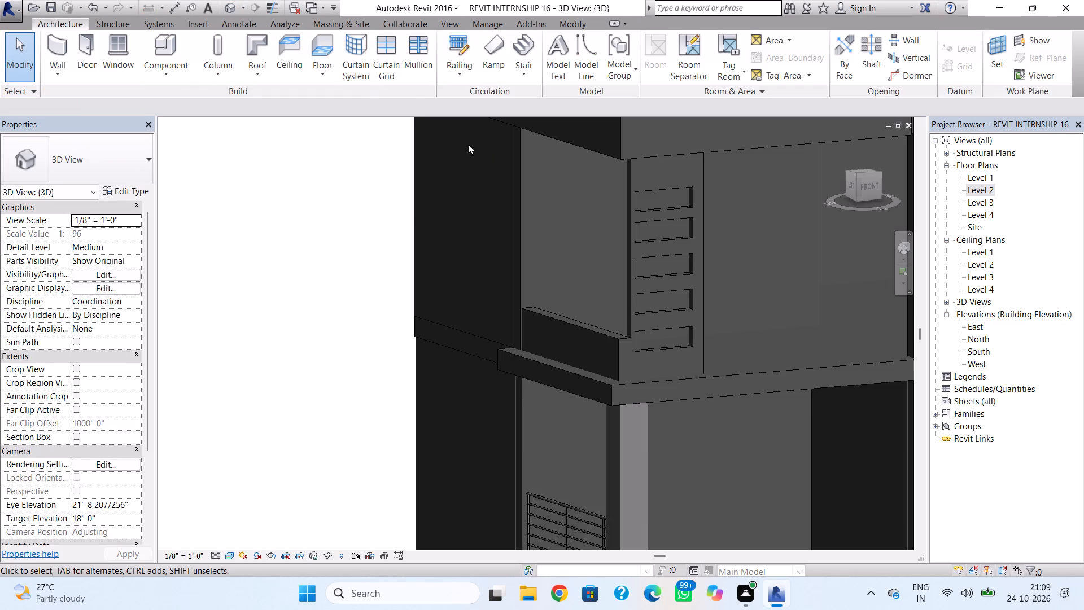
pyautogui.scroll(-1, 585, 306)
pyautogui.moveTo(591, 276); pyautogui.dragTo(596, 152, button='middle')
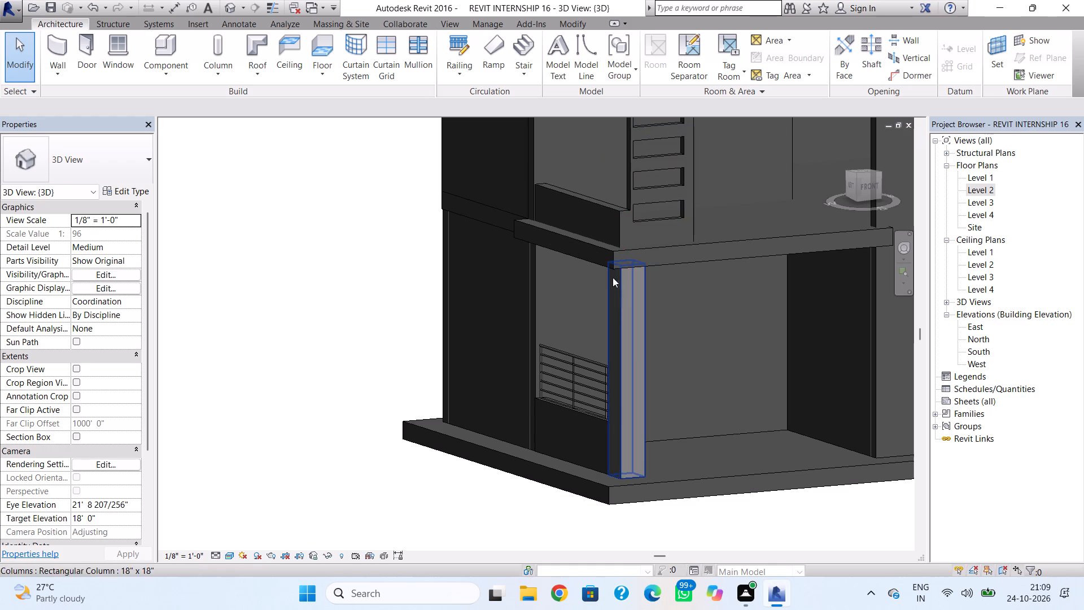
pyautogui.click(572, 412)
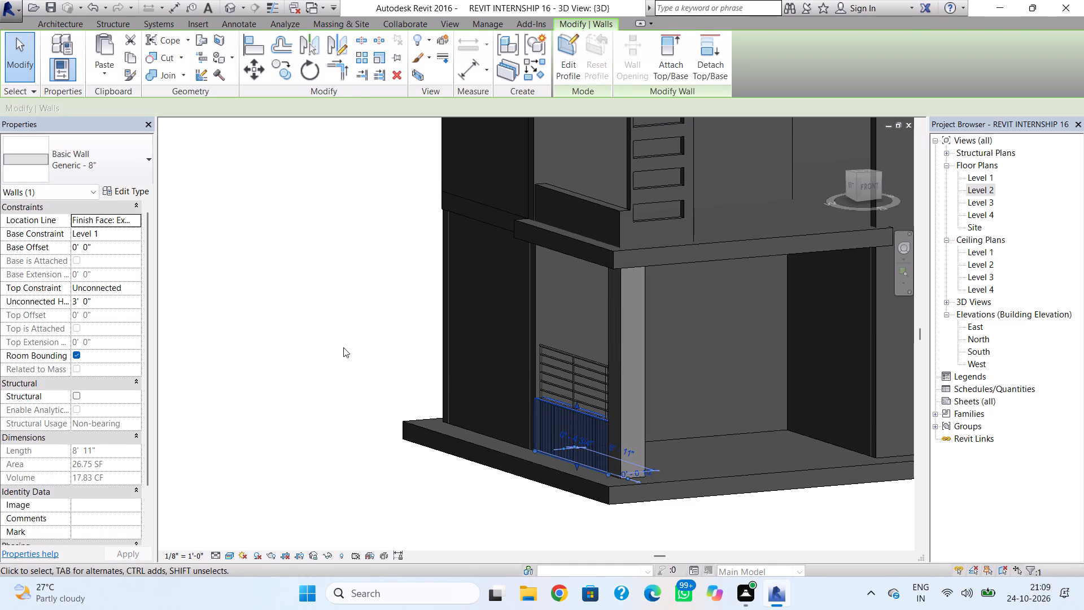
pyautogui.press('Escape')
pyautogui.scroll(8, 583, 404)
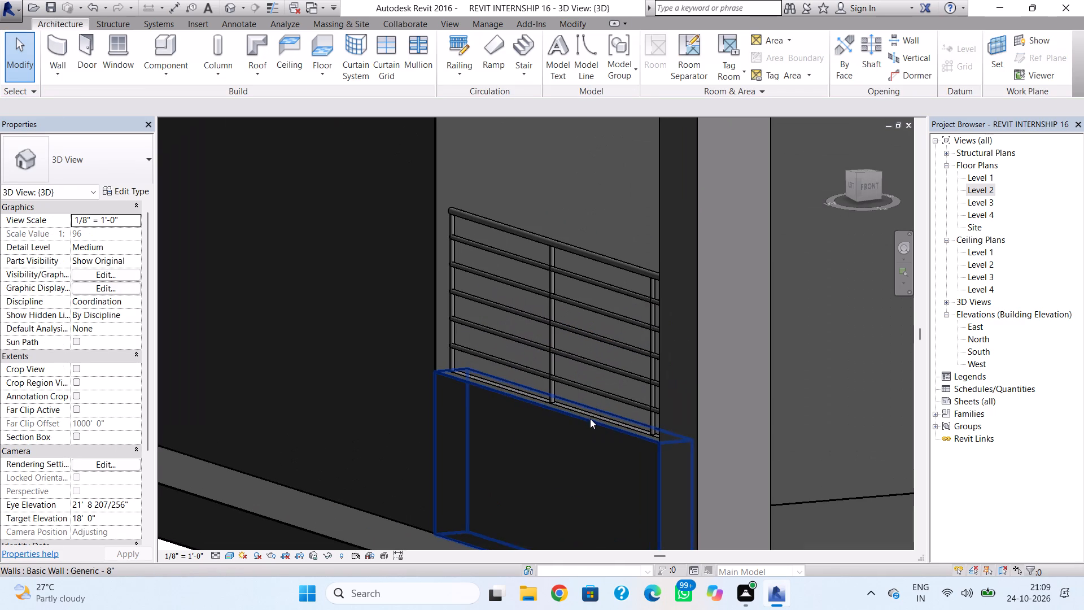
pyautogui.click(591, 415)
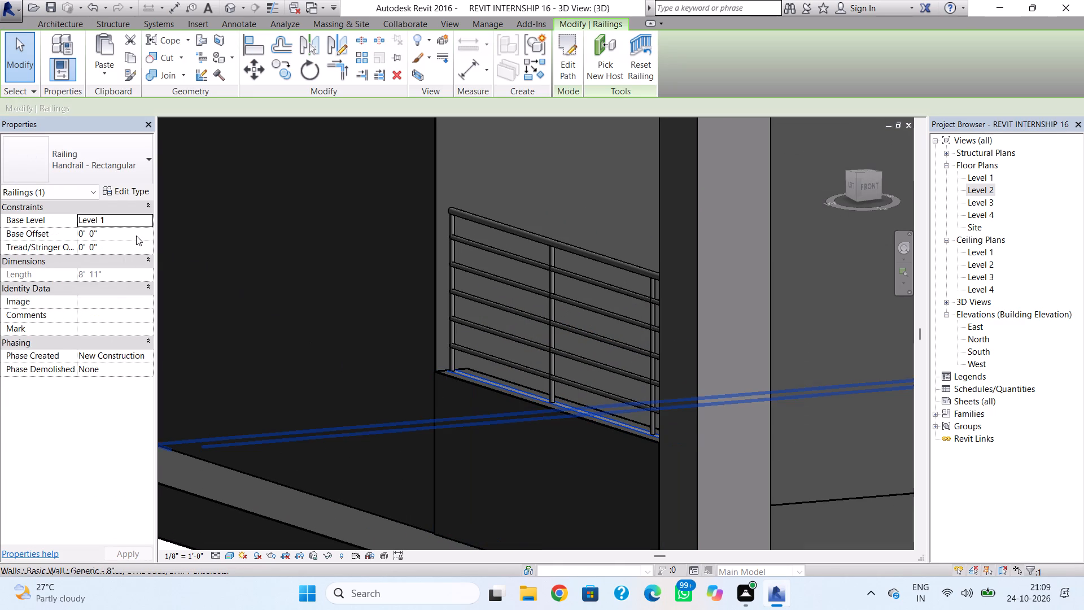
pyautogui.click(137, 221)
pyautogui.click(147, 224)
pyautogui.click(136, 255)
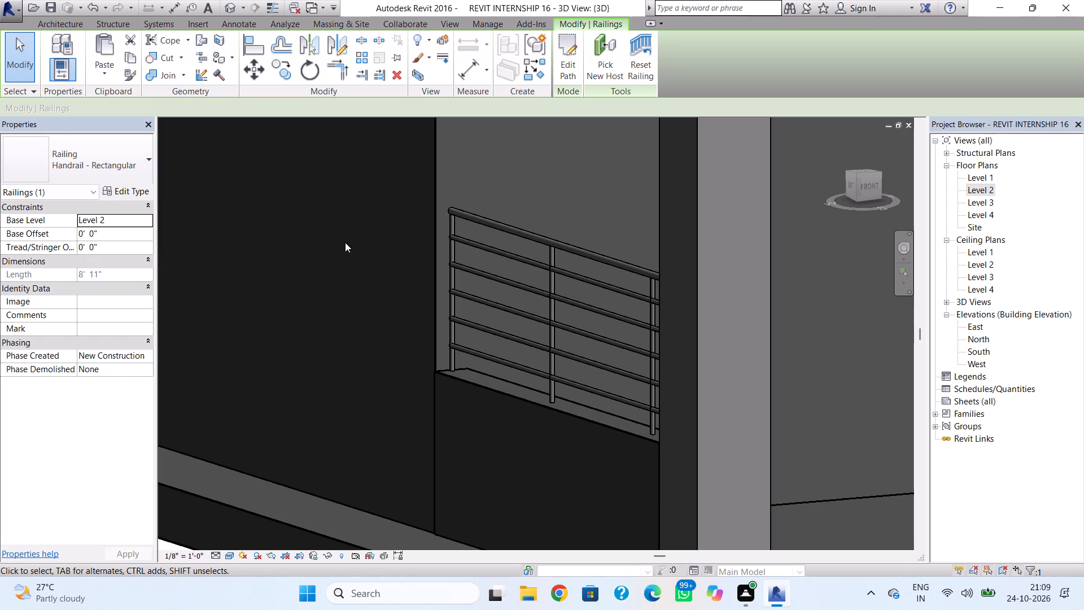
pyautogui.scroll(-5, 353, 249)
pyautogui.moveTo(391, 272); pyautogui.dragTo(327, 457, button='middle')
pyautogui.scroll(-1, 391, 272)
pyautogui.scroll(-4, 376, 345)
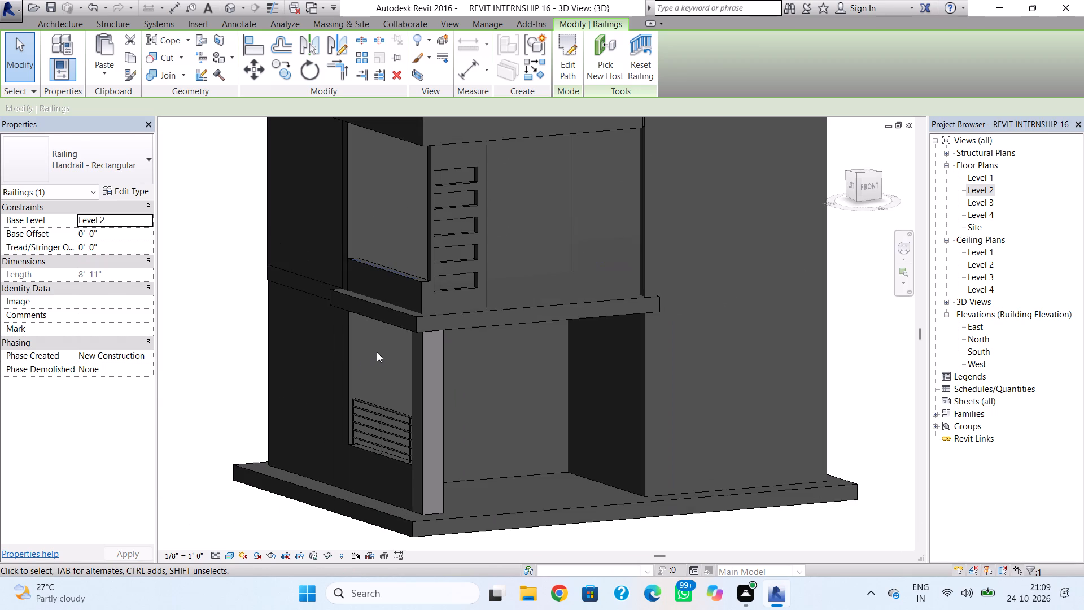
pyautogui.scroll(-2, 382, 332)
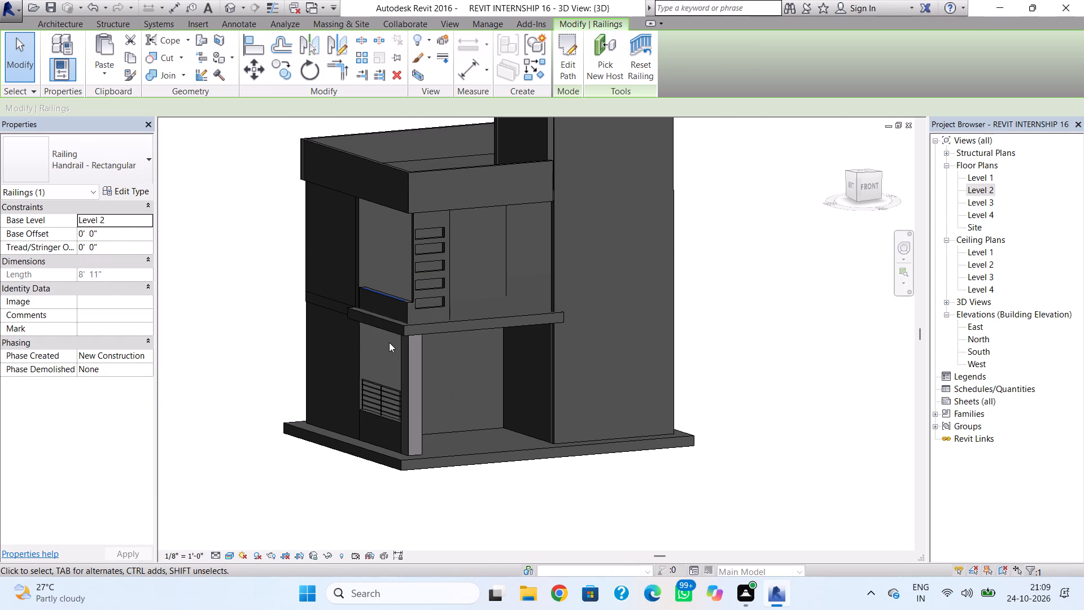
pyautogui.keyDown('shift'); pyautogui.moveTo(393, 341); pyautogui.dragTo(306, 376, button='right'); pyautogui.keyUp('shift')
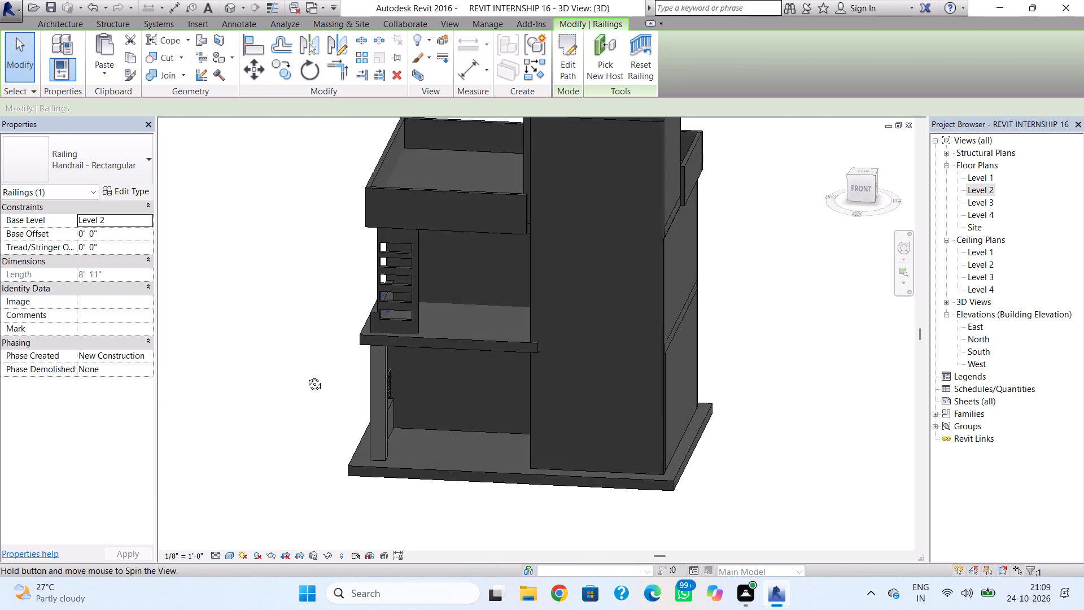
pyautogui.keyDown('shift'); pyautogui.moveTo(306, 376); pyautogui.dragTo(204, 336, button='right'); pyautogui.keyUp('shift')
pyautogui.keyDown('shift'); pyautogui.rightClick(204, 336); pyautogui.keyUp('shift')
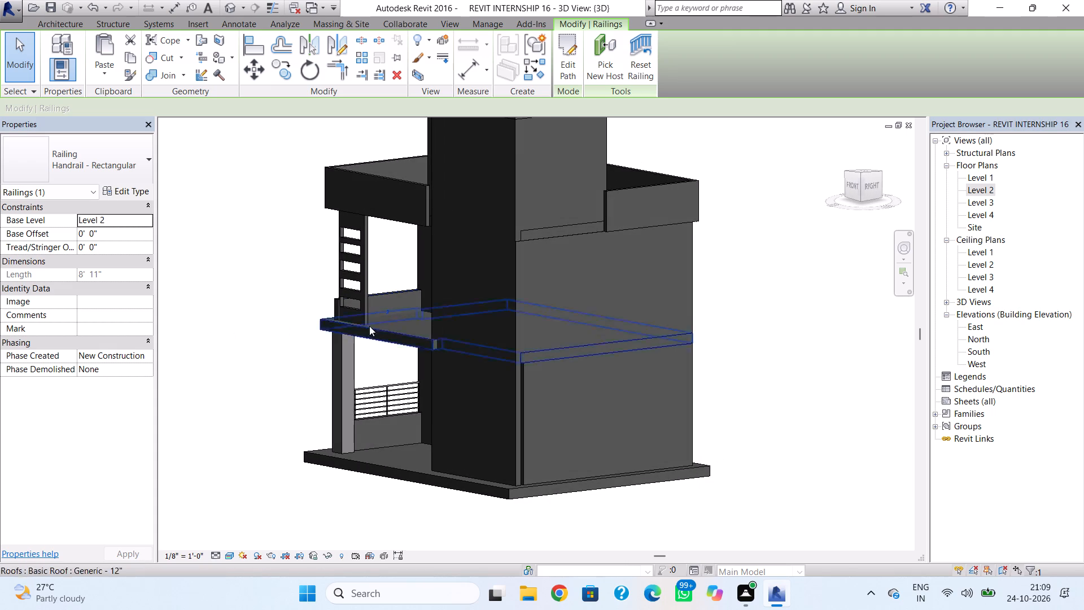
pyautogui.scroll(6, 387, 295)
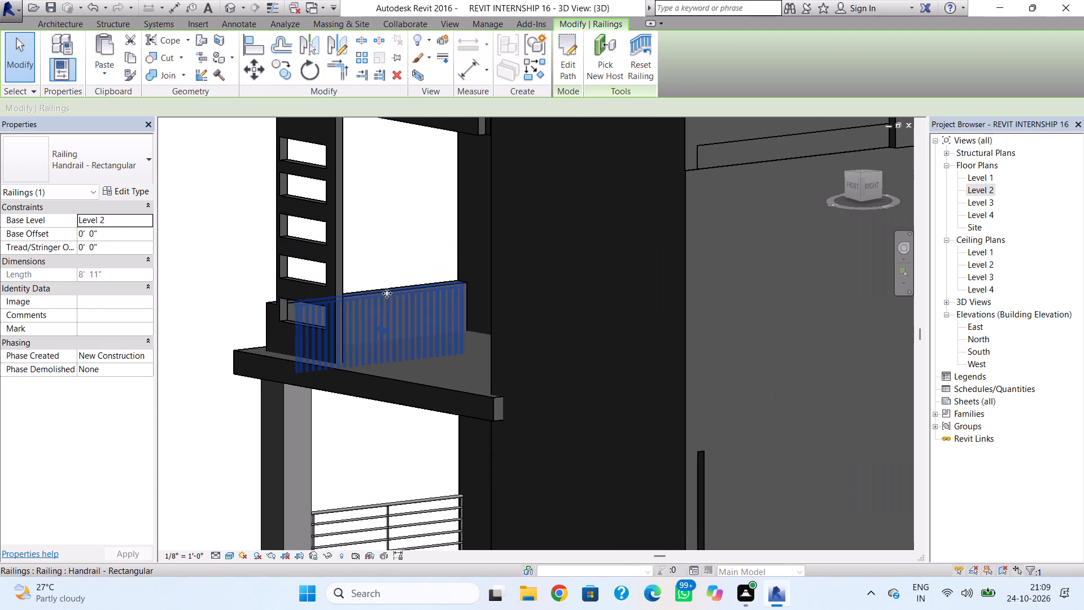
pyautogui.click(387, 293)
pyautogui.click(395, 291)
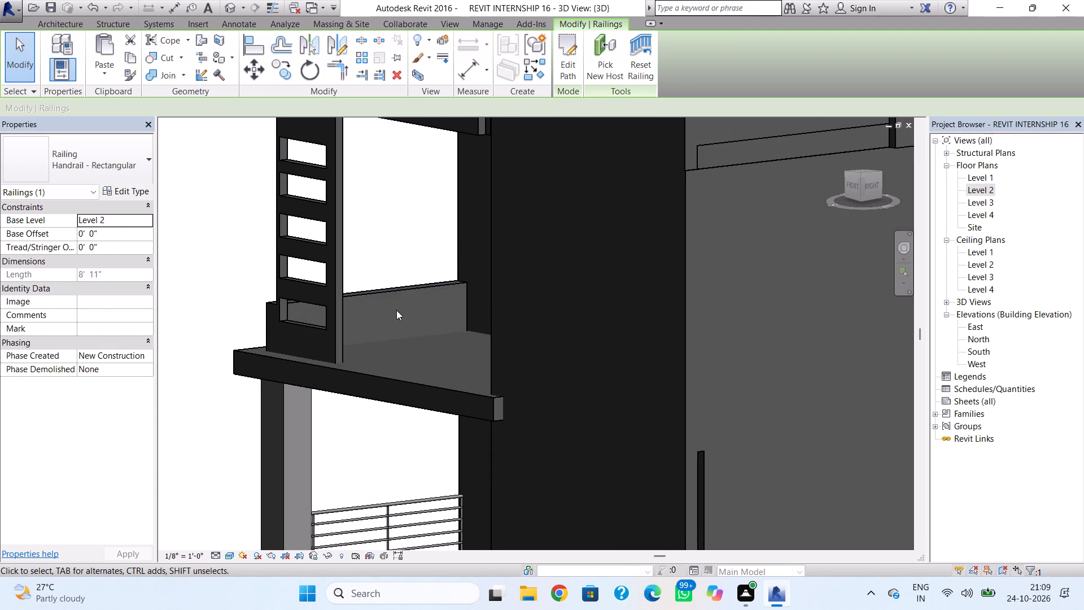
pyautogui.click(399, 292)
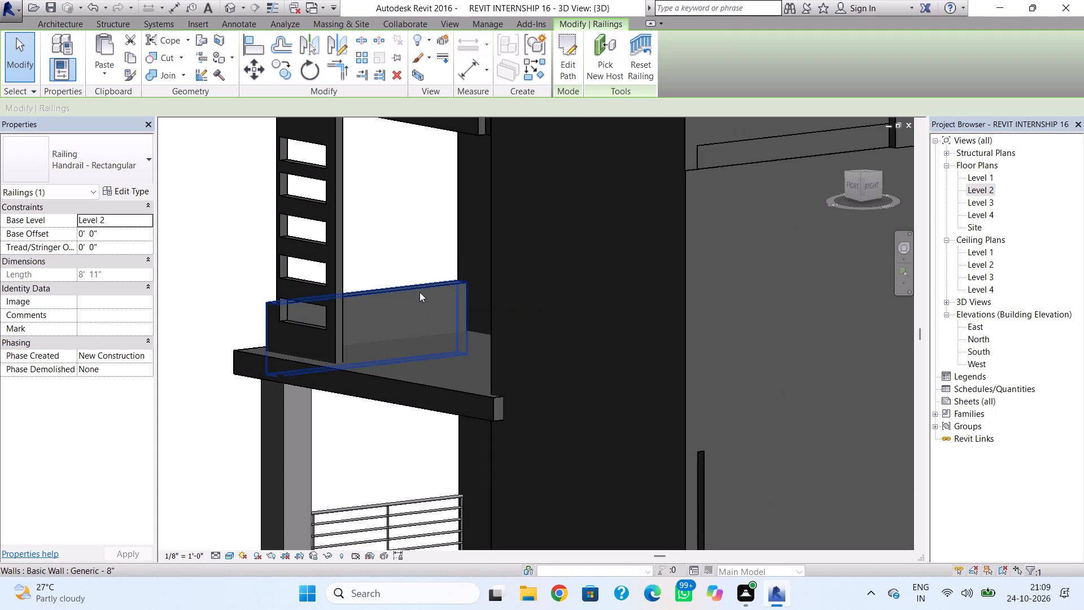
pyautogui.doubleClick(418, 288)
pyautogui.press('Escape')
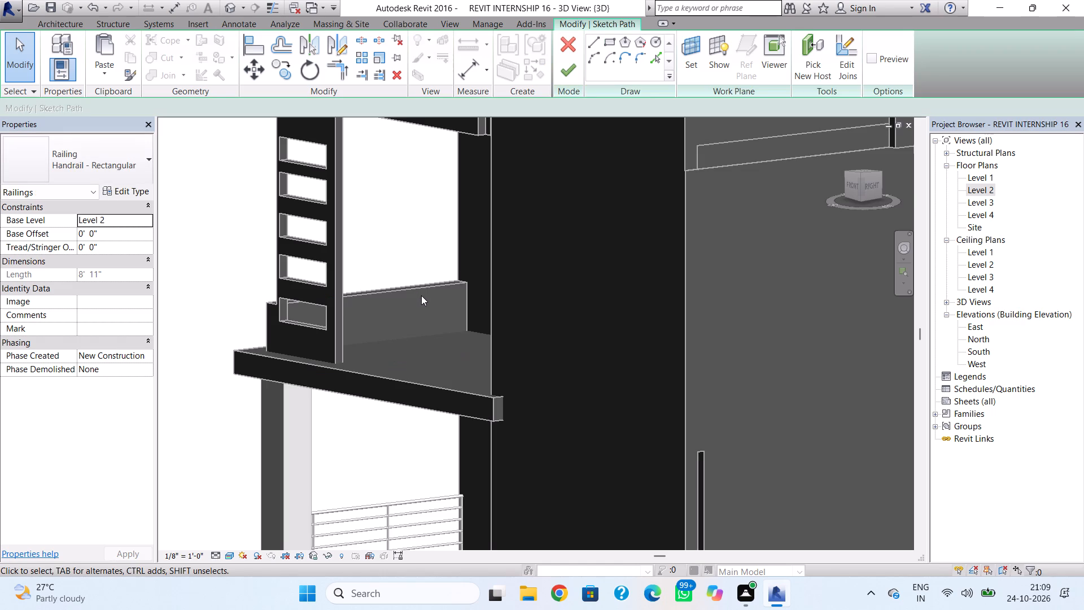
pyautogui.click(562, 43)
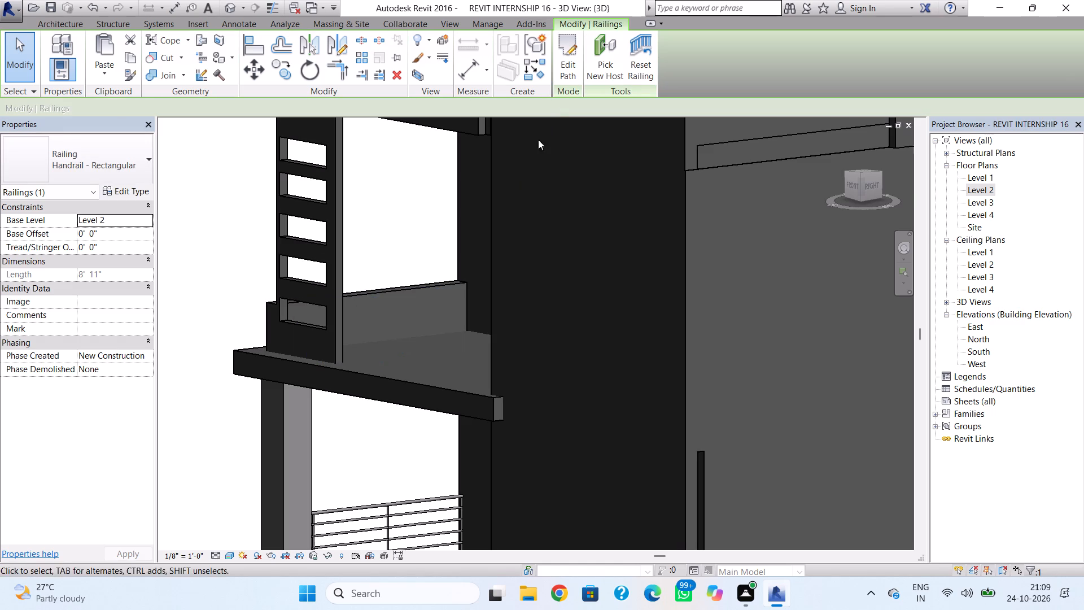
# Set the Level 2 balcony side railing's base offset to 3' so it sits on top of the low side wall.
pyautogui.keyDown('shift'); pyautogui.moveTo(439, 334); pyautogui.dragTo(467, 372, button='right'); pyautogui.keyUp('shift')
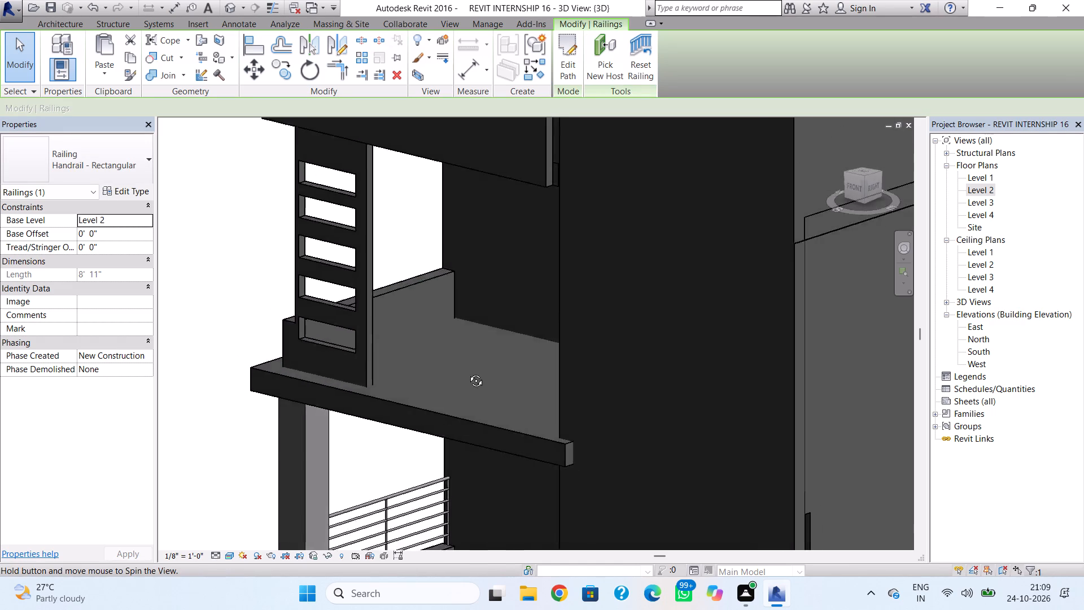
pyautogui.keyDown('shift'); pyautogui.moveTo(467, 372); pyautogui.dragTo(654, 256, button='right'); pyautogui.keyUp('shift')
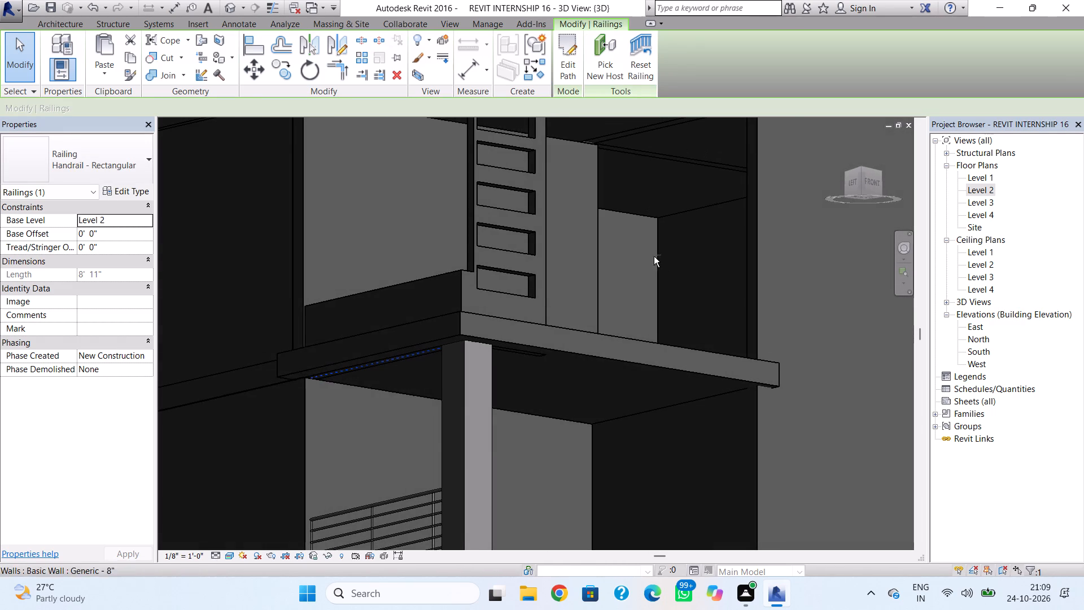
pyautogui.keyDown('shift'); pyautogui.moveTo(654, 256); pyautogui.dragTo(658, 252, button='right'); pyautogui.keyUp('shift')
pyautogui.click(431, 348)
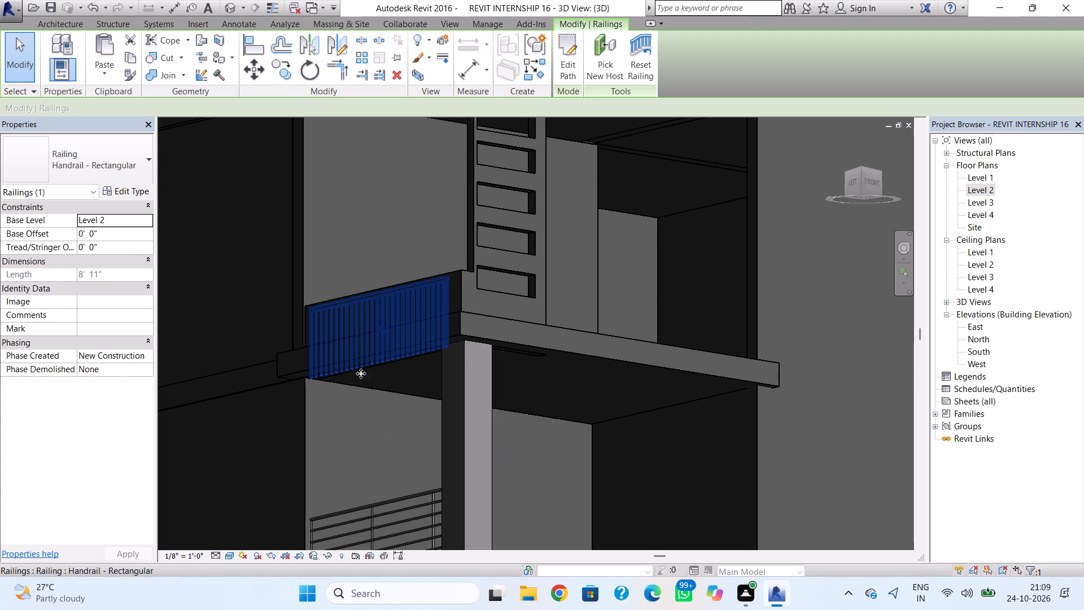
pyautogui.click(370, 369)
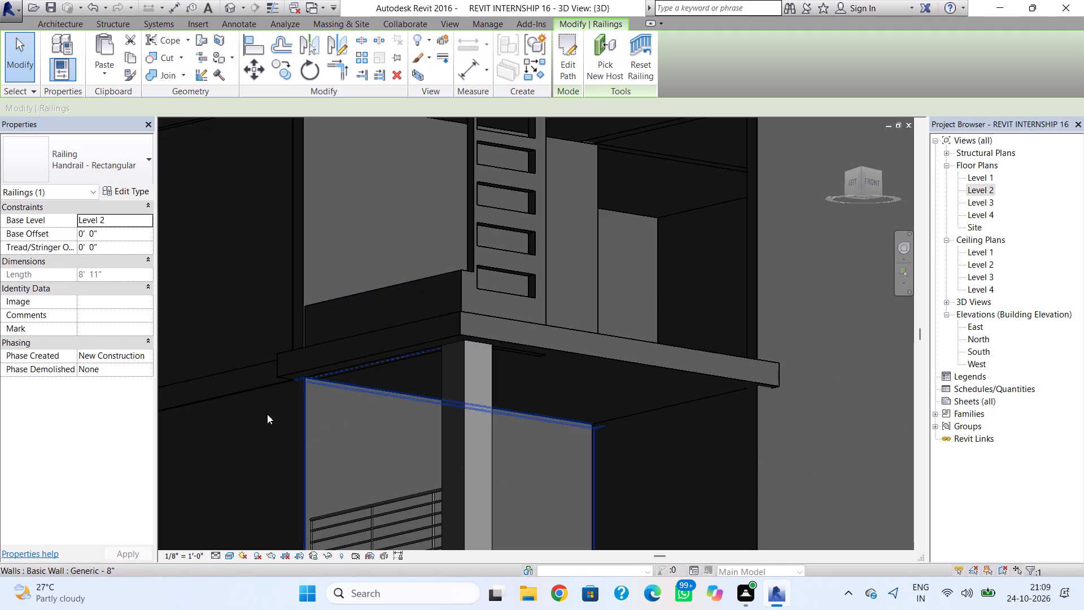
pyautogui.click(134, 233)
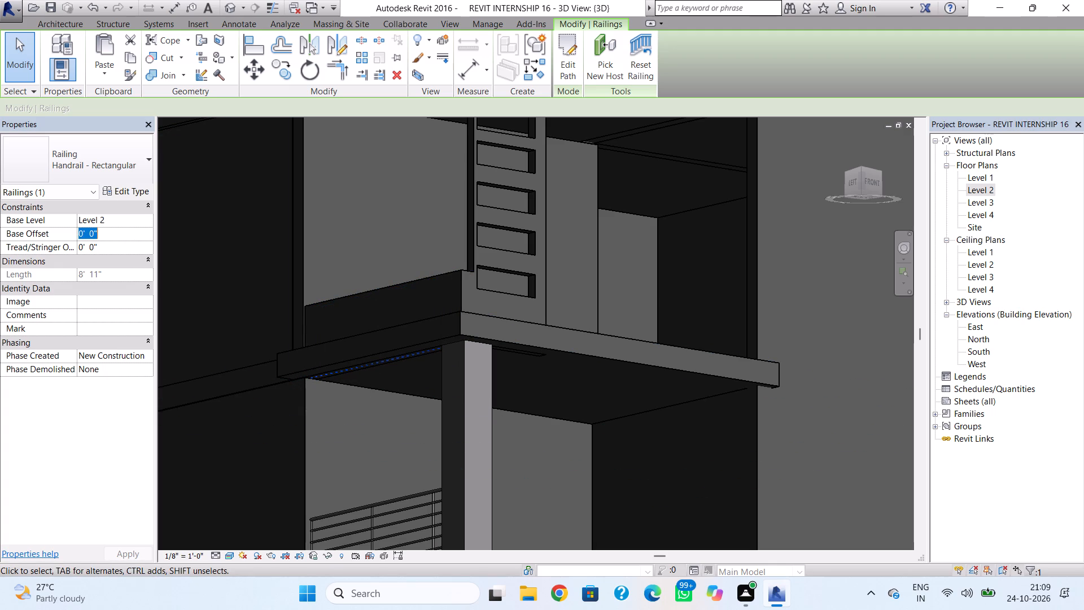
pyautogui.write("3'")
pyautogui.press('Return')
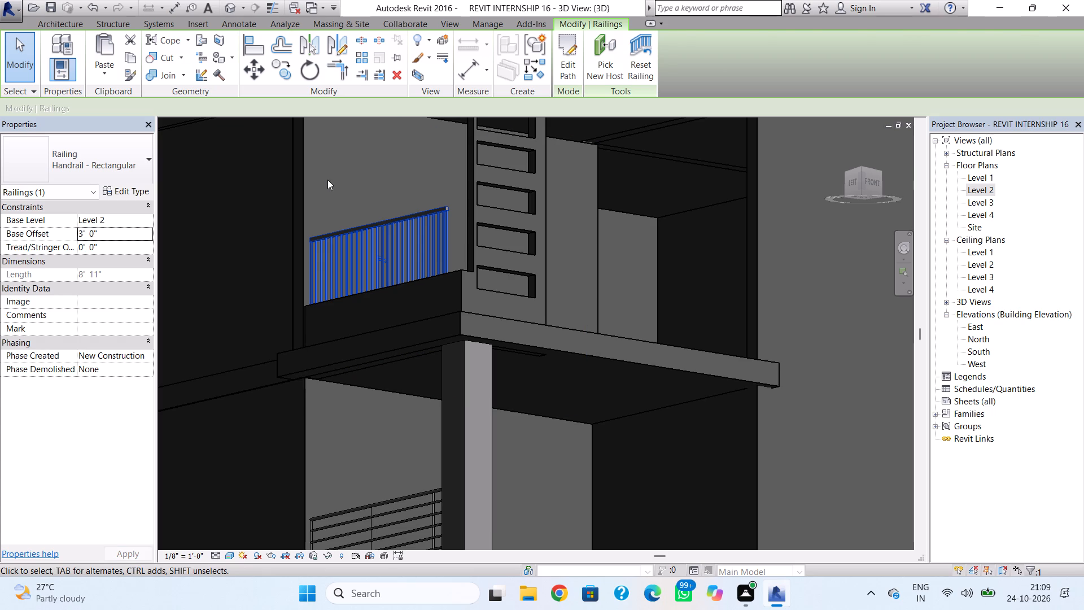
pyautogui.press('Escape')
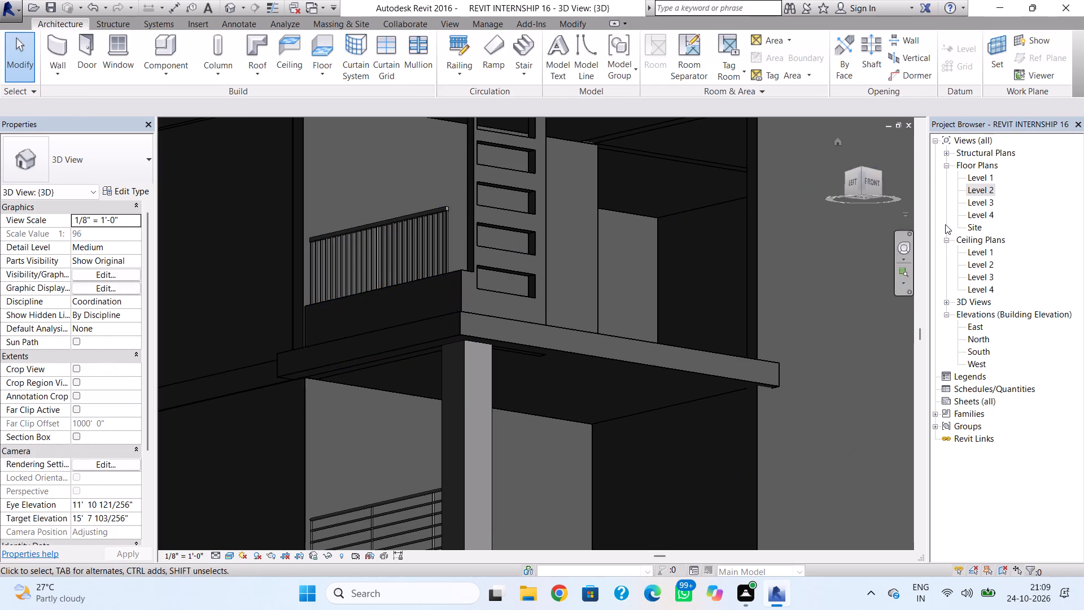
# In the Level 2 plan, shift the side railing along its wall toward the slotted wall and nudge it slightly back toward the cross wall.
pyautogui.doubleClick(982, 189)
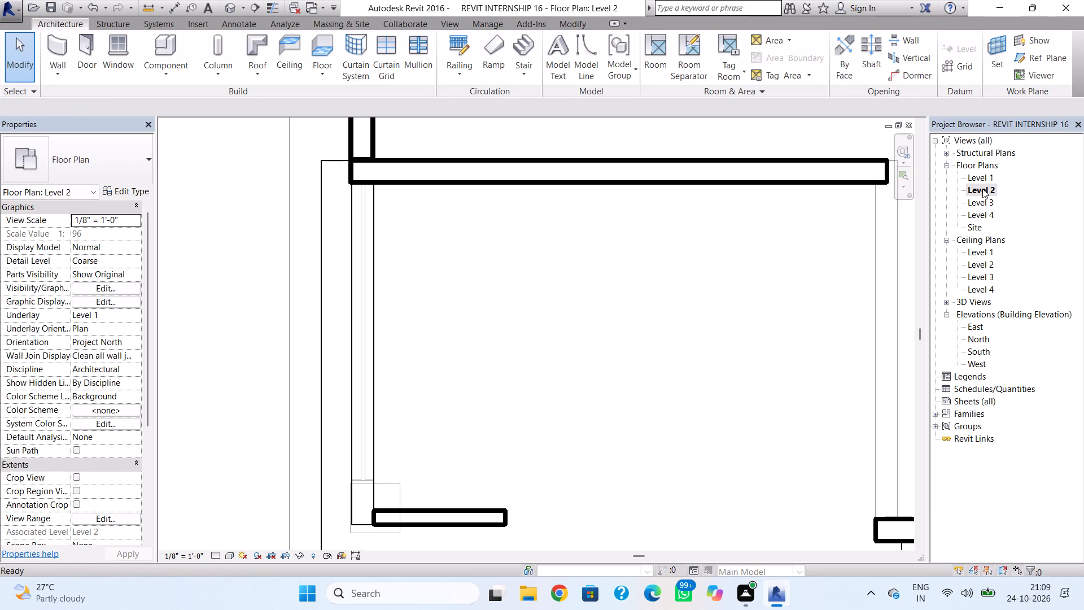
pyautogui.click(360, 476)
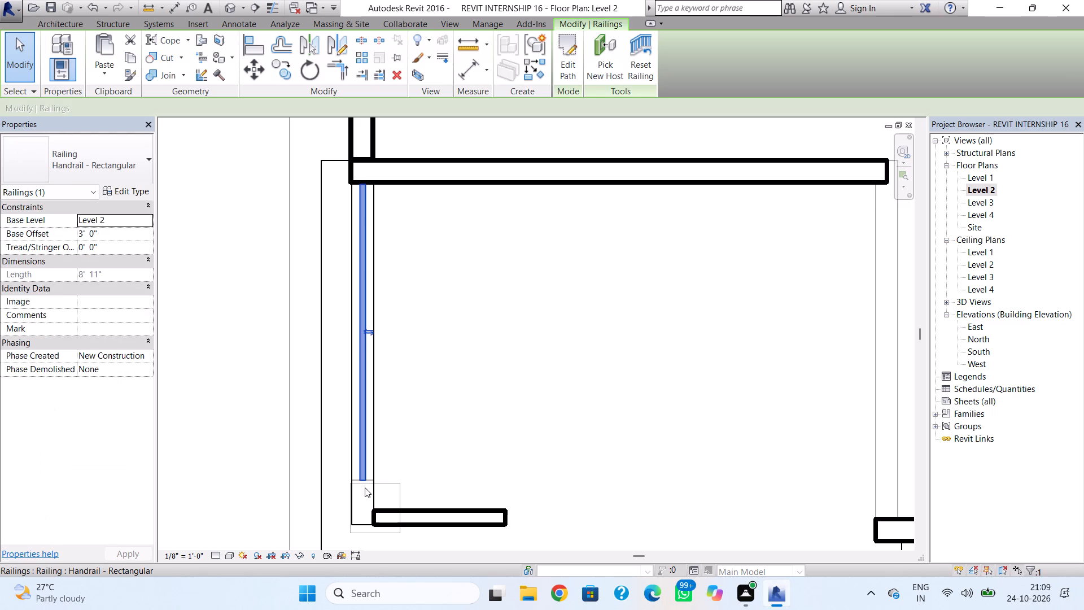
pyautogui.moveTo(365, 481); pyautogui.dragTo(362, 517)
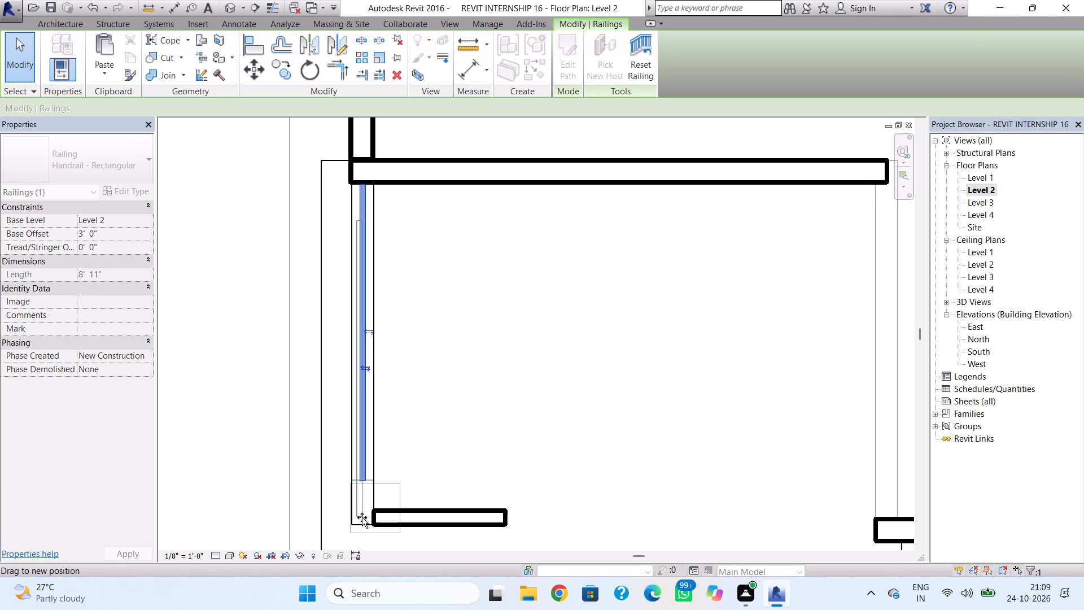
pyautogui.moveTo(362, 517); pyautogui.dragTo(361, 518)
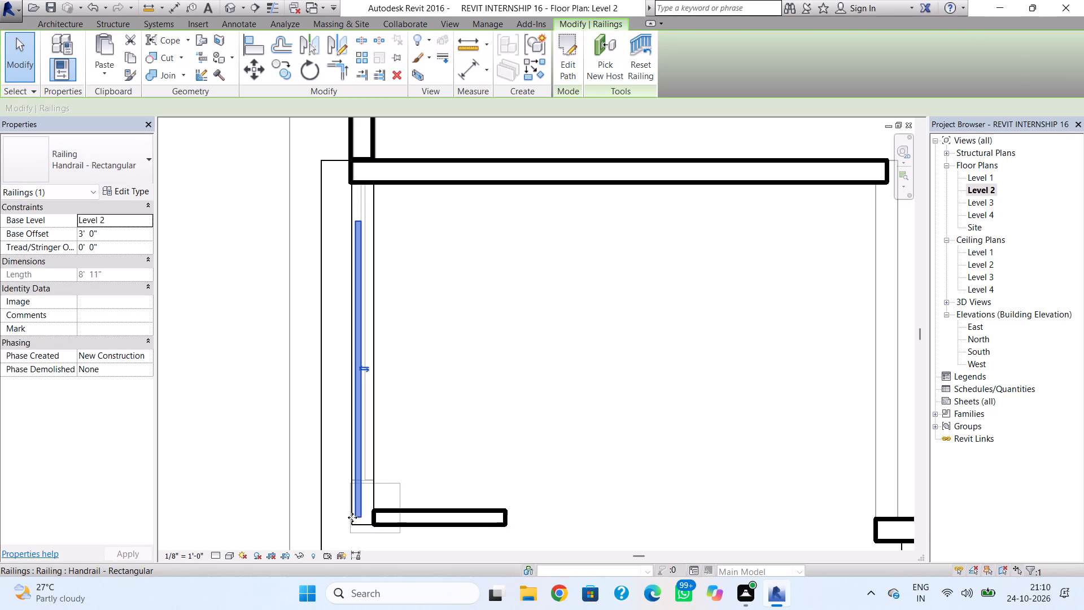
pyautogui.moveTo(358, 517); pyautogui.dragTo(357, 507)
pyautogui.scroll(4, 362, 518)
pyautogui.moveTo(357, 519); pyautogui.dragTo(360, 502)
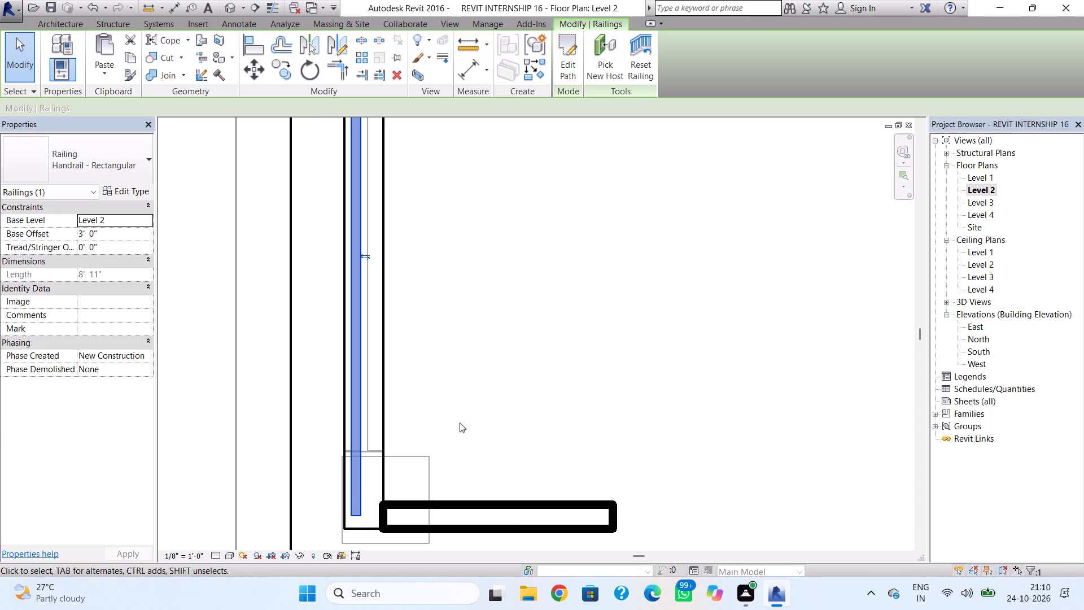
pyautogui.scroll(-1, 464, 415)
pyautogui.press('Up')
pyautogui.press('Up')
pyautogui.press('Up')
pyautogui.press('Up')
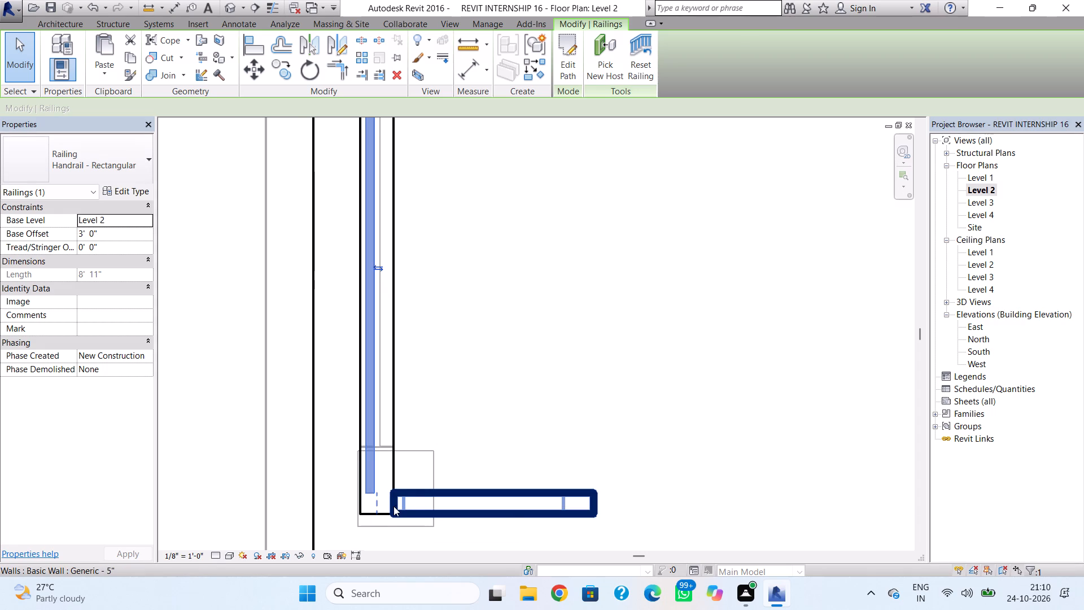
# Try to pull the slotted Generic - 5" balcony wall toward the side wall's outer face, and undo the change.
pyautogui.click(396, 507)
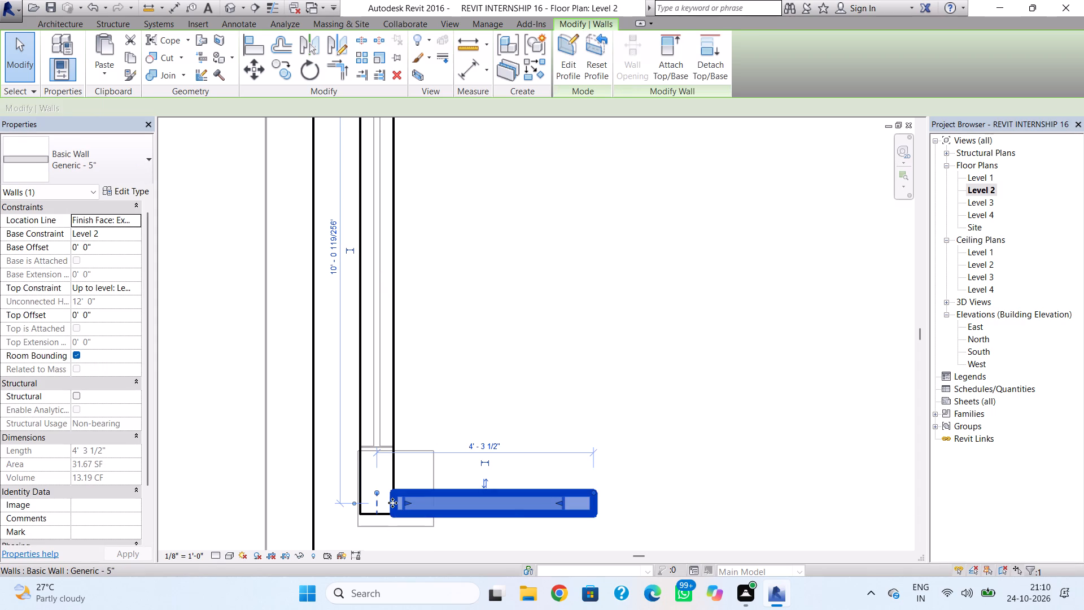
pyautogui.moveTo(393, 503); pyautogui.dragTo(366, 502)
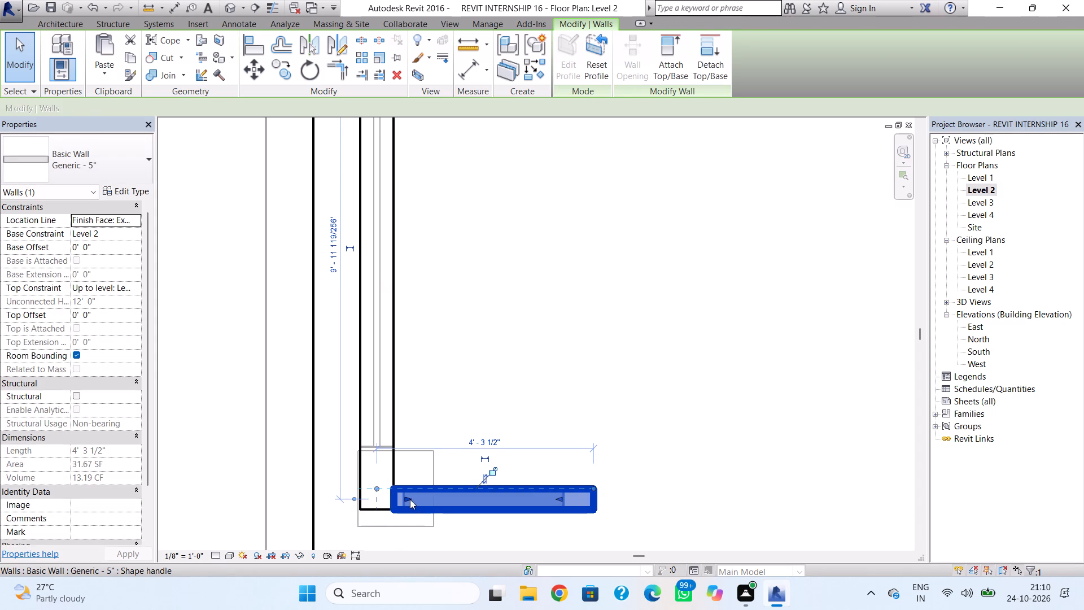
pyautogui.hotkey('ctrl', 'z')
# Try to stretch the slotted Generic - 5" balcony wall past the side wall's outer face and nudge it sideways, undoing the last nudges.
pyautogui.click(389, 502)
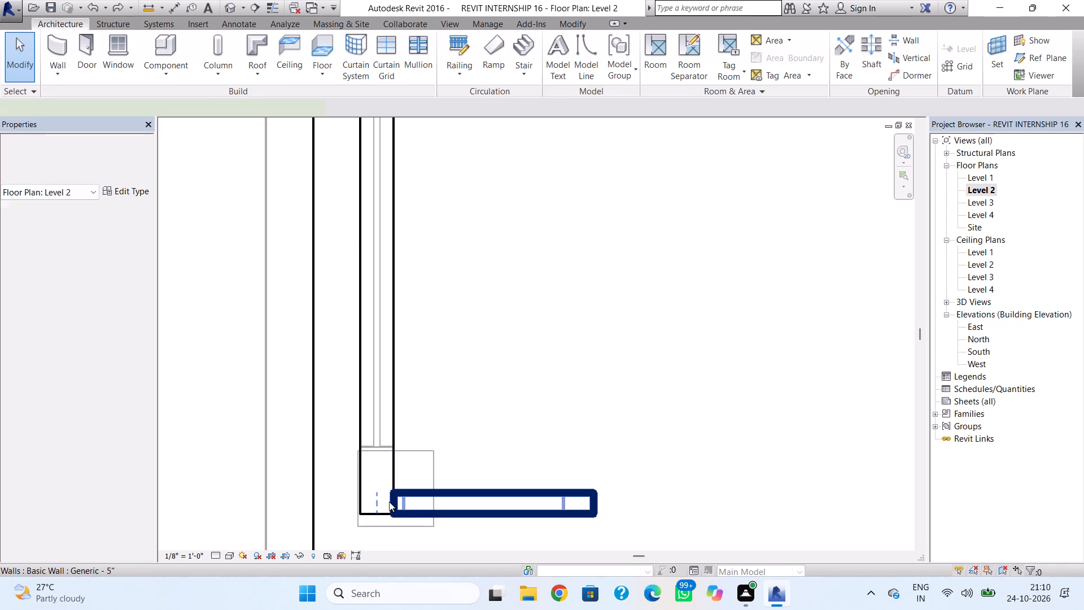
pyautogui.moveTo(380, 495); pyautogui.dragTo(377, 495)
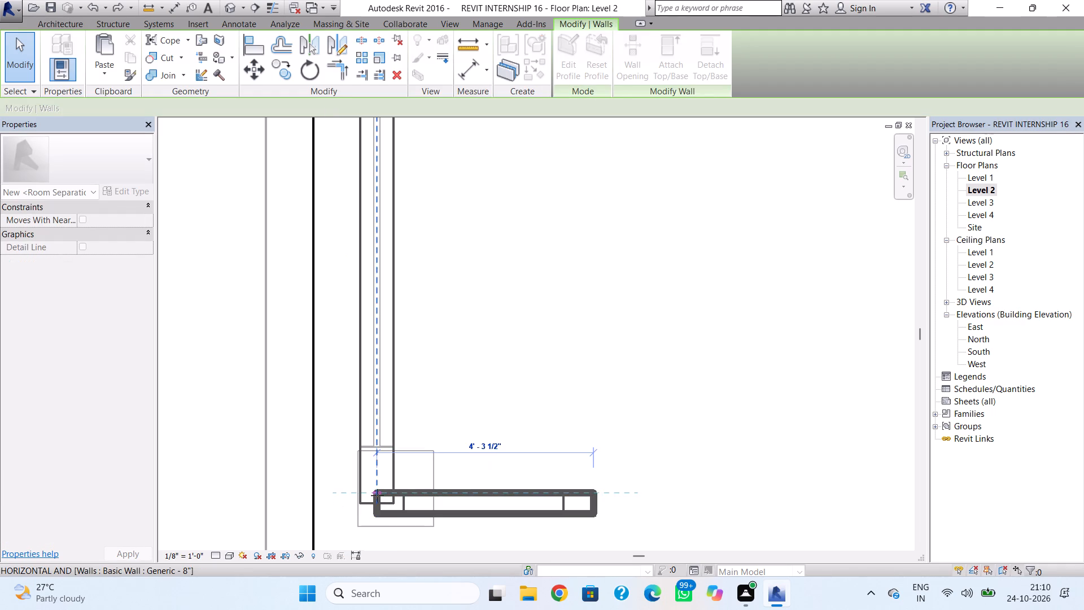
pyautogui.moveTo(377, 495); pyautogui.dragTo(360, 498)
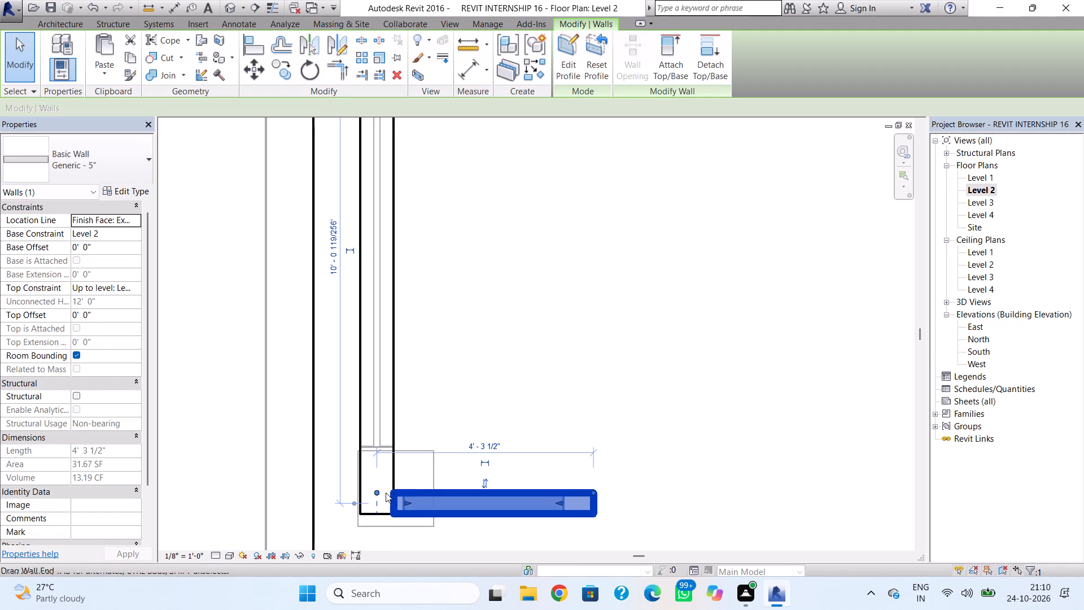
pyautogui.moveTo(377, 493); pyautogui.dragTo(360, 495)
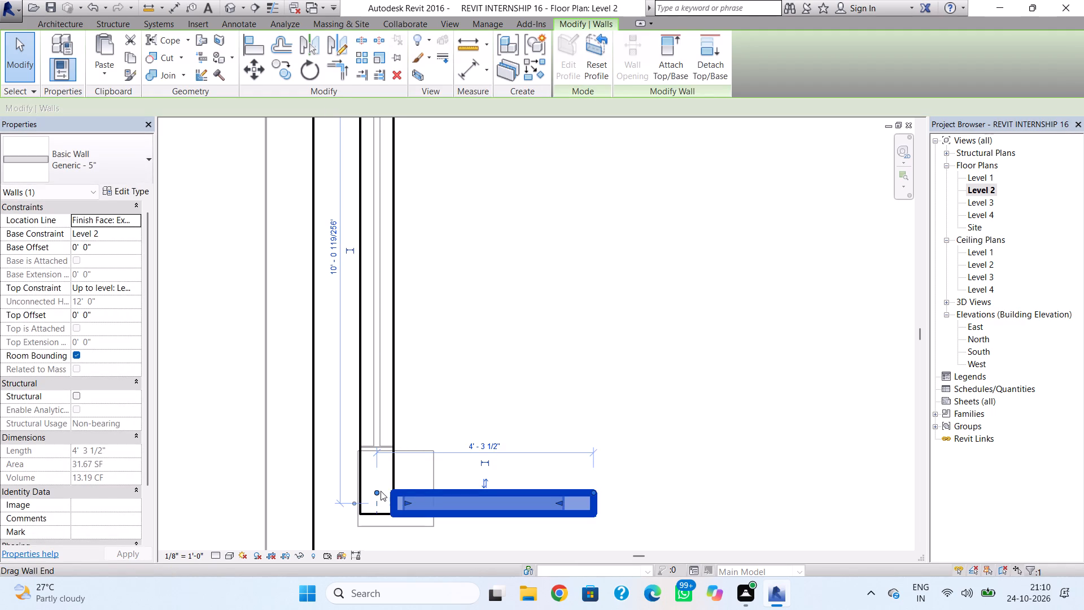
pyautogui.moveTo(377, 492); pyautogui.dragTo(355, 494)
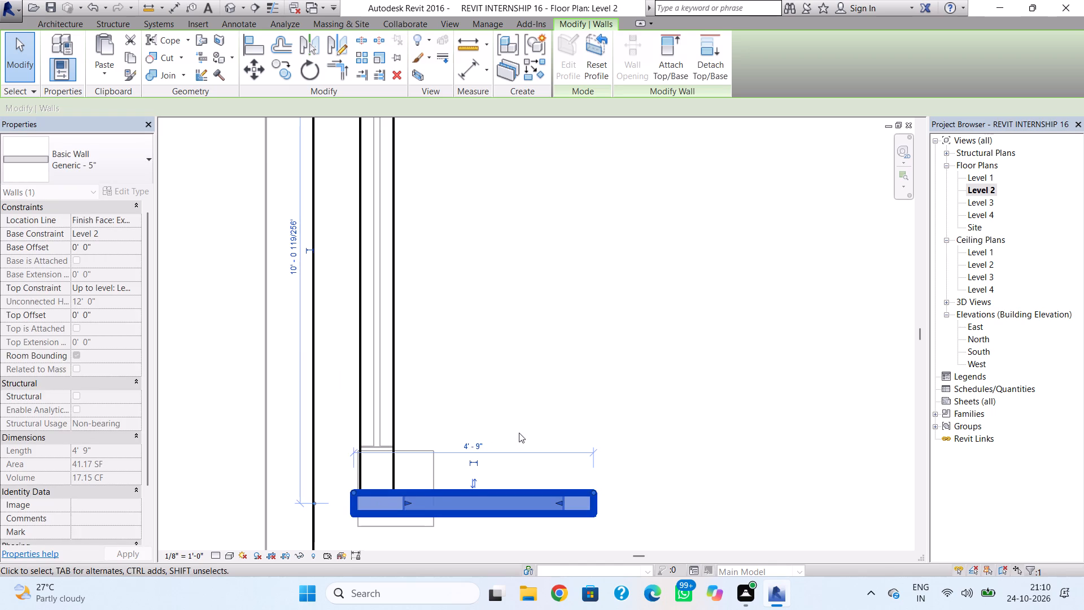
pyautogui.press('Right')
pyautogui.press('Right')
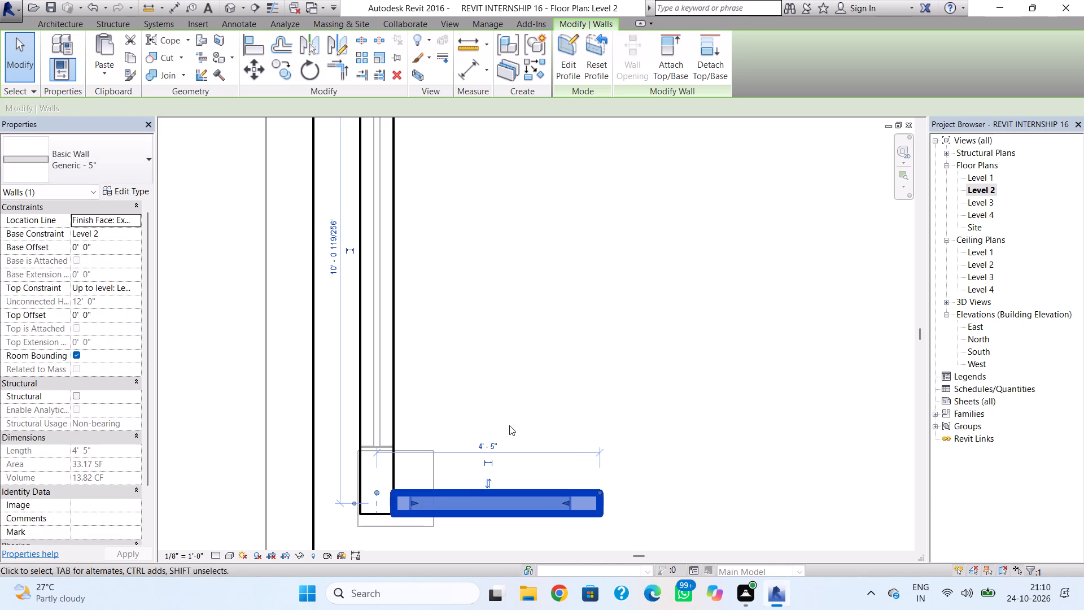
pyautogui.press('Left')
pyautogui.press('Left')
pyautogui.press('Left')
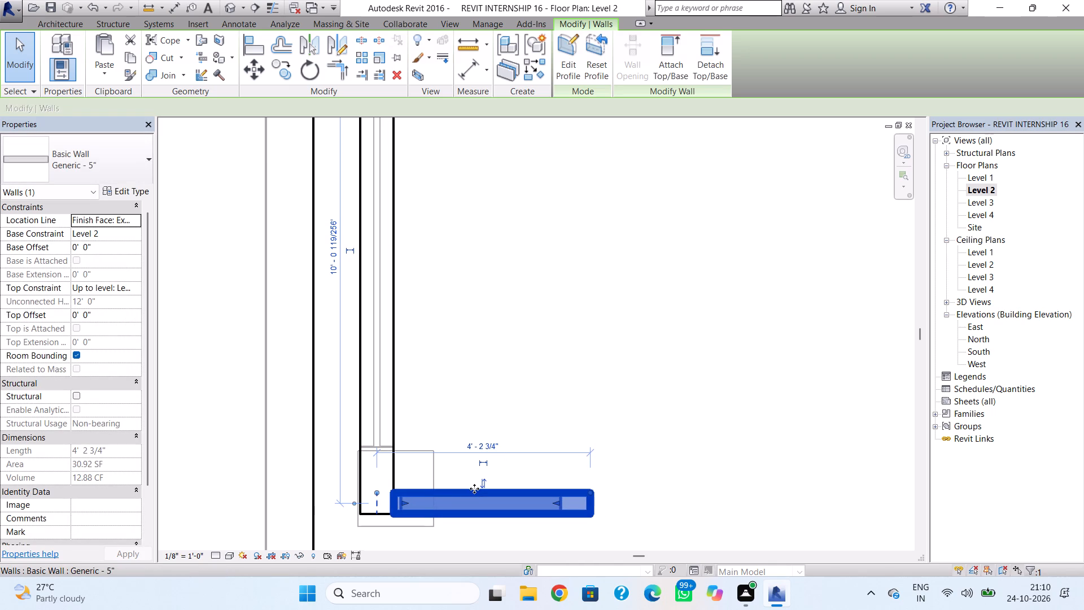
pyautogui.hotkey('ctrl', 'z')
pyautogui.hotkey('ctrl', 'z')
# Extend the slotted balcony wall's end across the side wall to just past its outer face, making it about 4'-9" long.
pyautogui.click(403, 493)
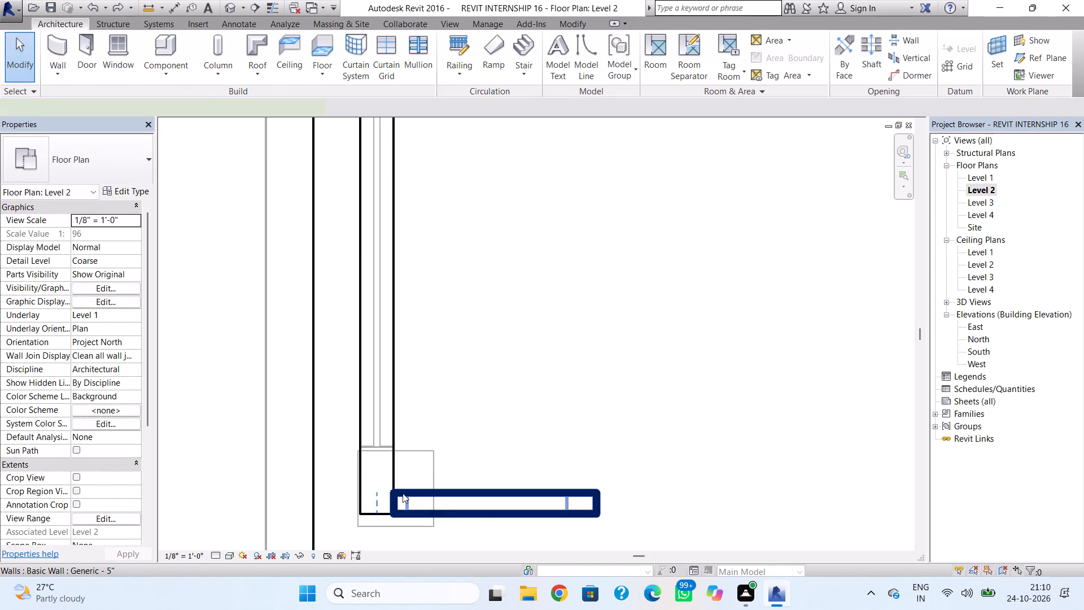
pyautogui.moveTo(380, 492); pyautogui.dragTo(366, 494)
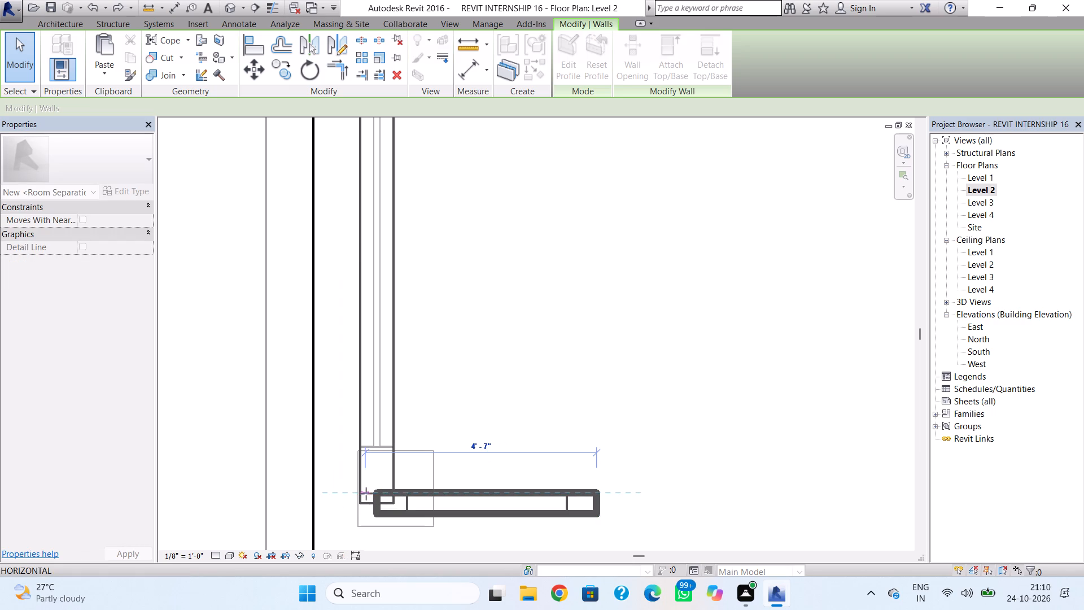
pyautogui.moveTo(366, 494); pyautogui.dragTo(356, 496)
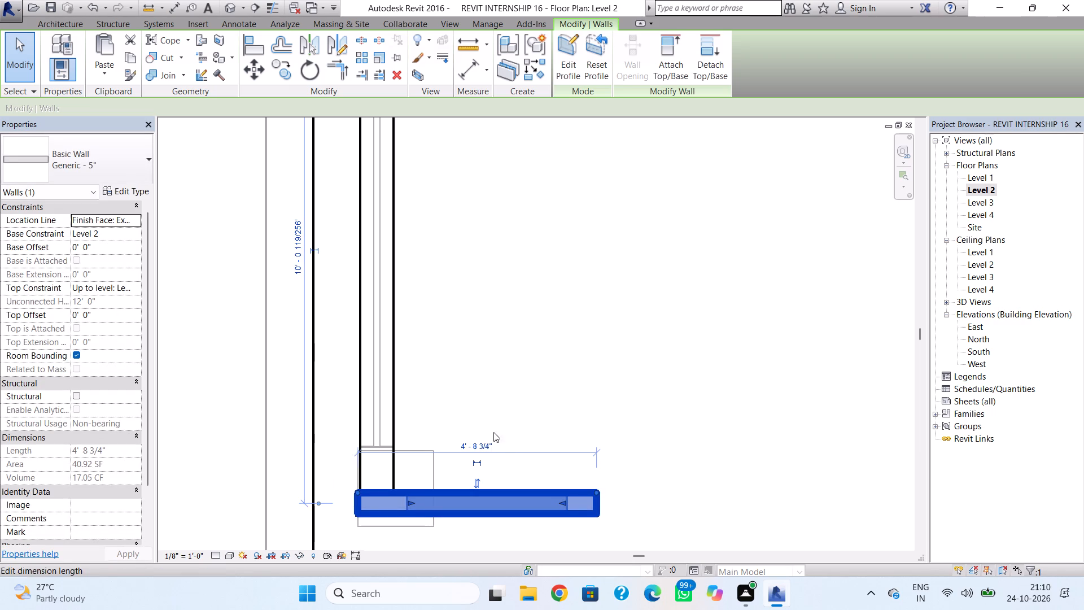
pyautogui.click(504, 385)
pyautogui.click(357, 497)
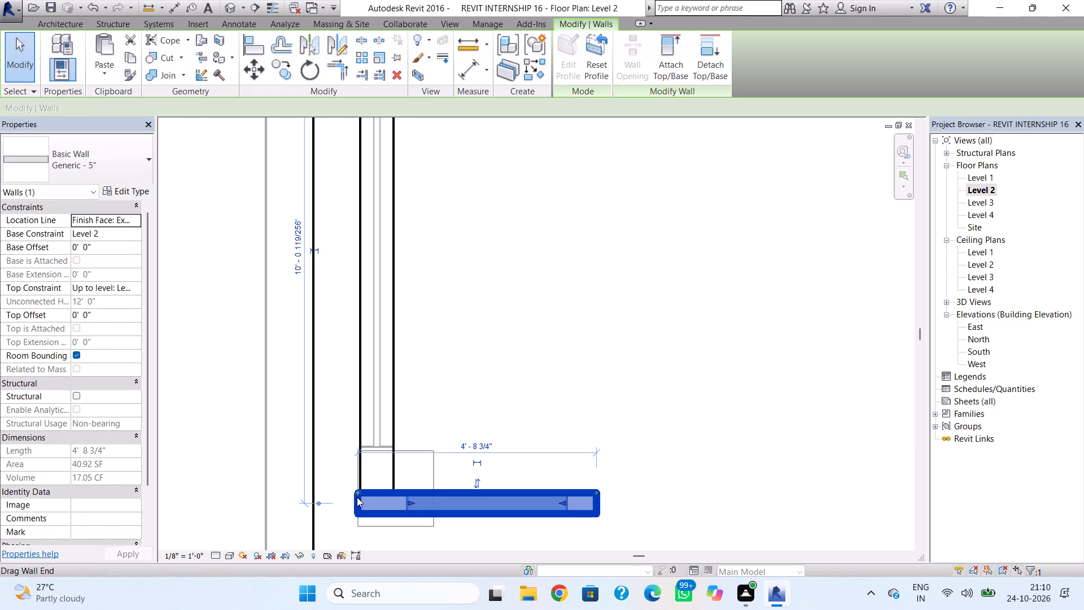
pyautogui.scroll(8, 358, 495)
pyautogui.click(359, 489)
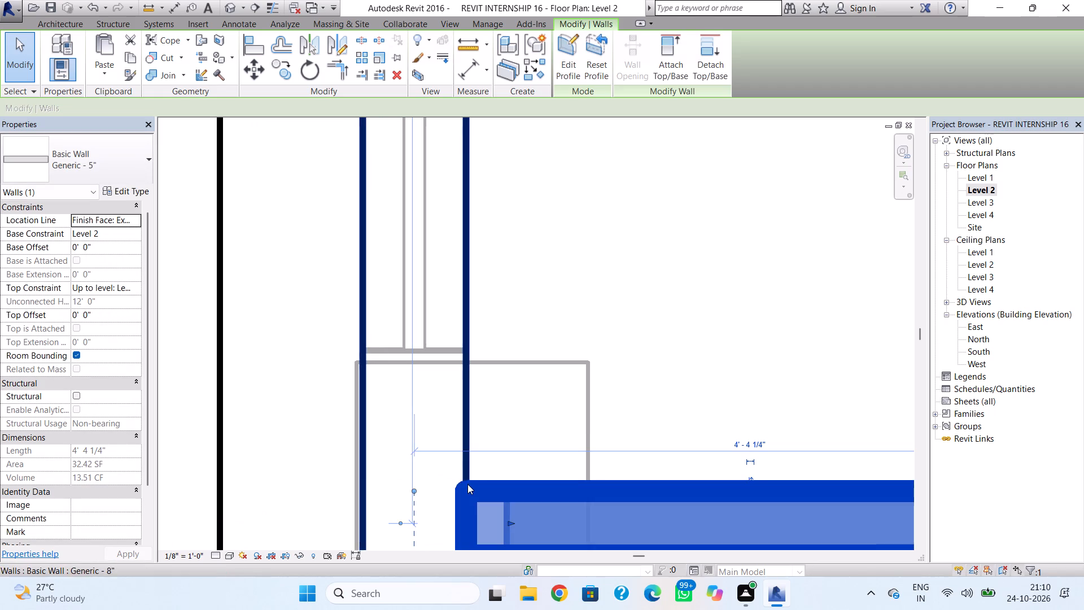
pyautogui.scroll(-1, 431, 495)
pyautogui.moveTo(439, 485); pyautogui.dragTo(503, 384, button='middle')
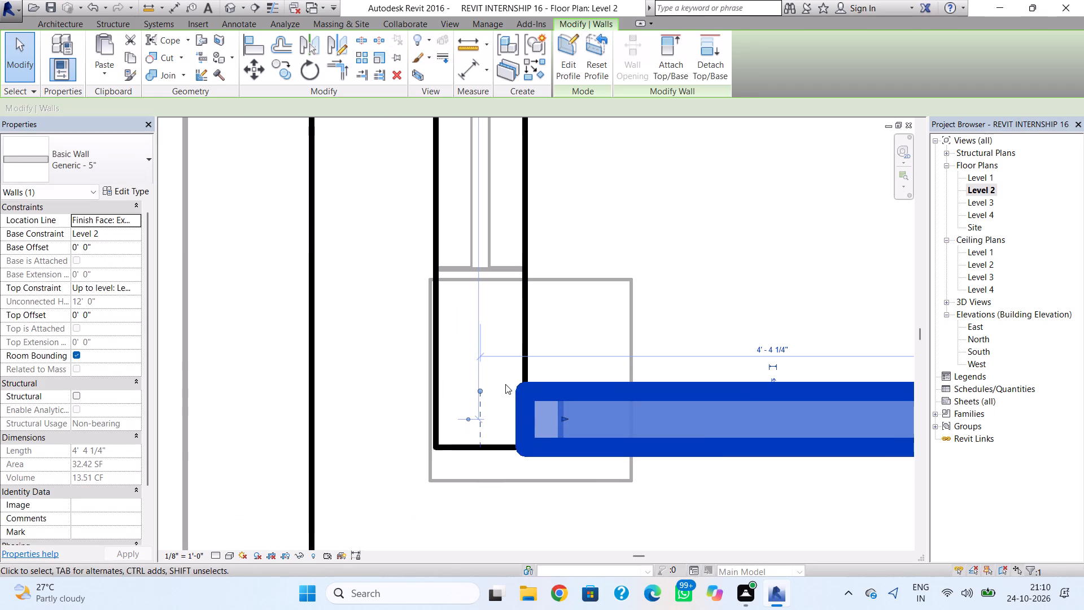
pyautogui.moveTo(481, 392); pyautogui.dragTo(447, 390)
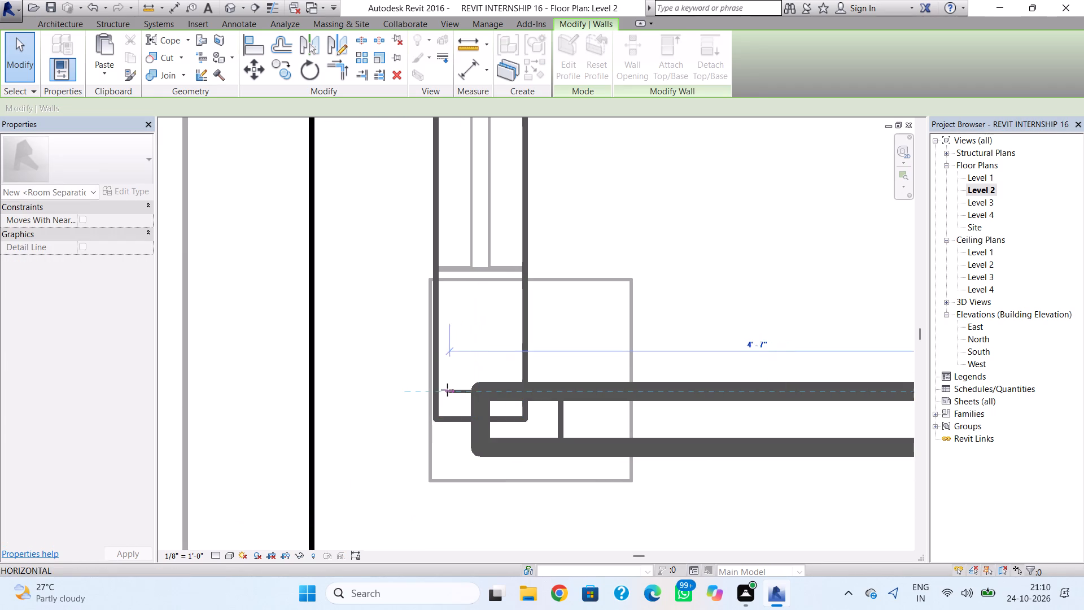
pyautogui.moveTo(447, 390); pyautogui.dragTo(442, 390)
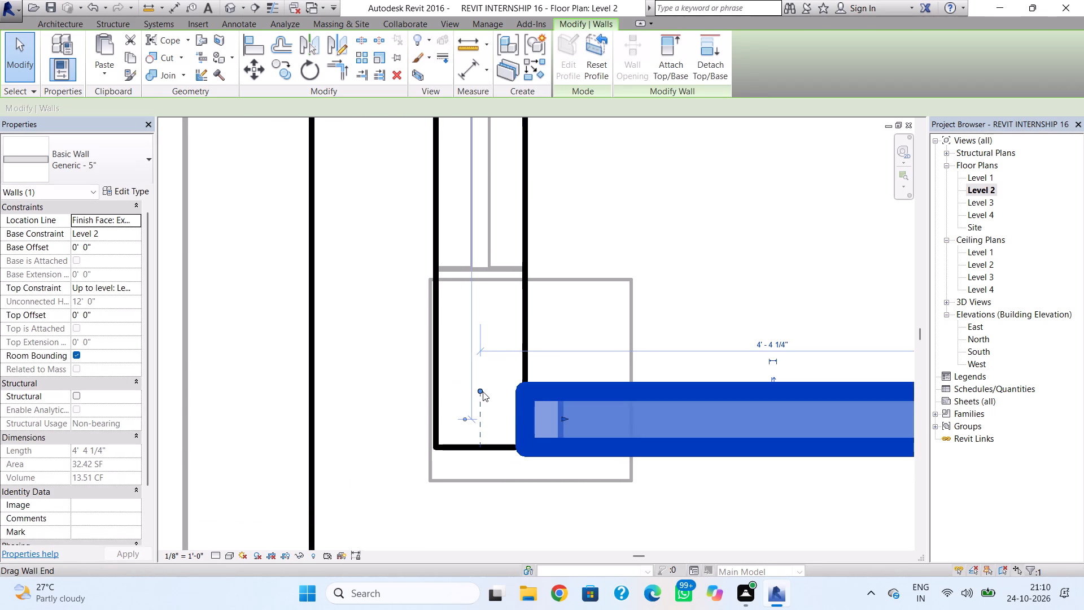
pyautogui.moveTo(482, 391); pyautogui.dragTo(421, 396)
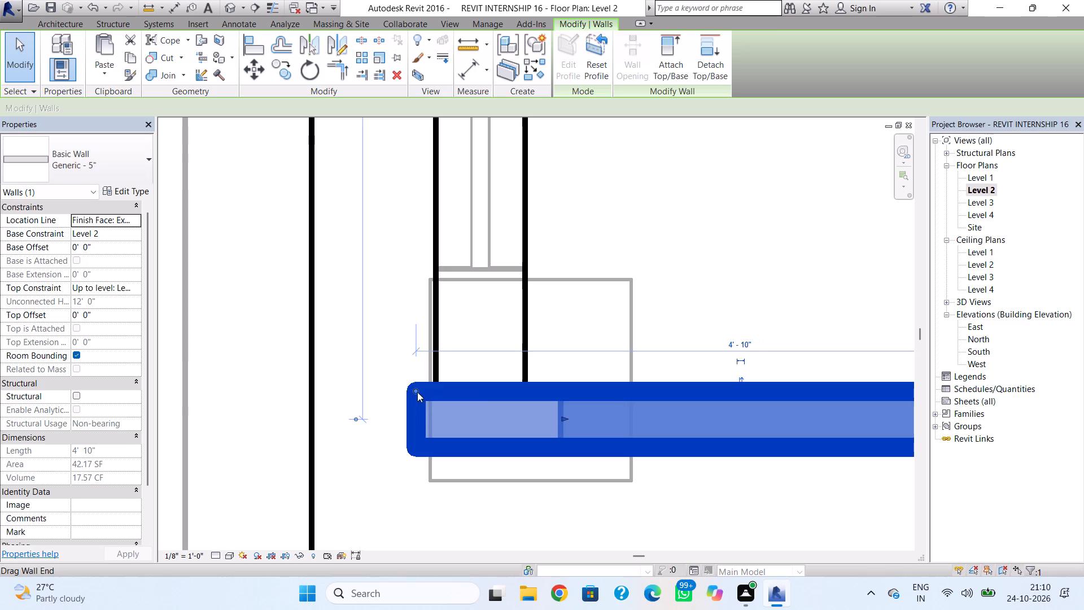
pyautogui.moveTo(417, 389); pyautogui.dragTo(423, 388)
pyautogui.click(376, 403)
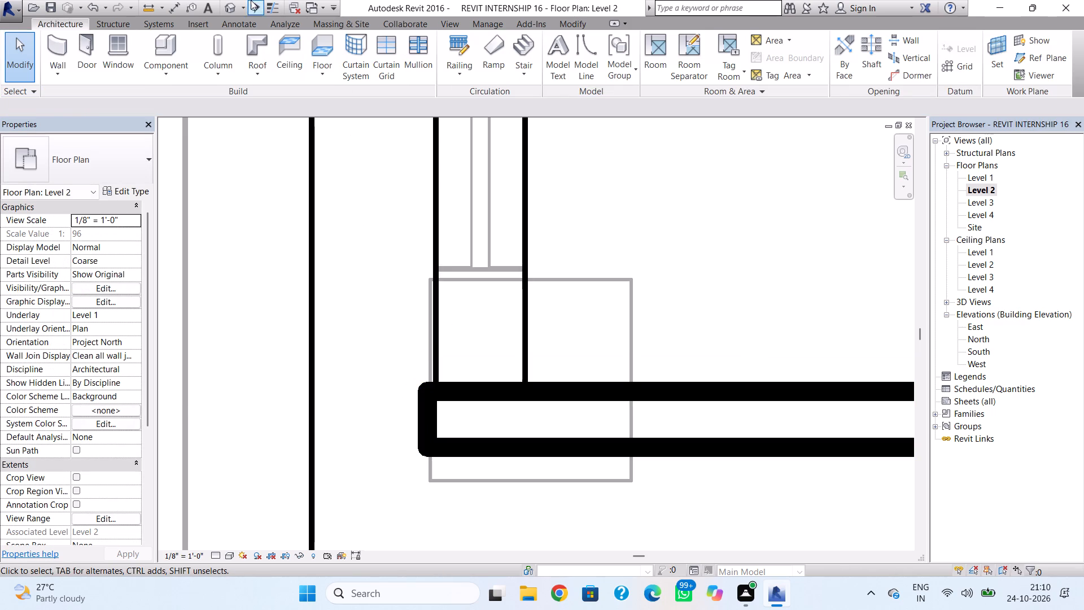
# After checking the corner in 3D, draw a 12' high Generic - 8" wall on Level 2, about 11'-5" long, from the slotted wall to the neighbouring front wall.
pyautogui.click(232, 2)
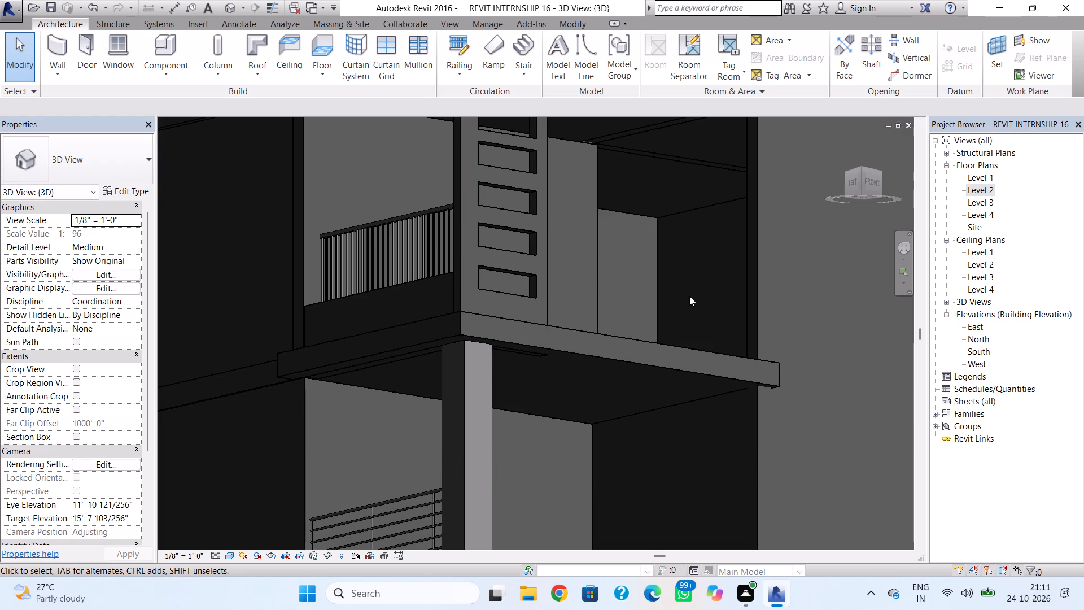
pyautogui.press('Escape')
pyautogui.keyDown('shift'); pyautogui.moveTo(687, 291); pyautogui.dragTo(686, 328, button='right'); pyautogui.keyUp('shift')
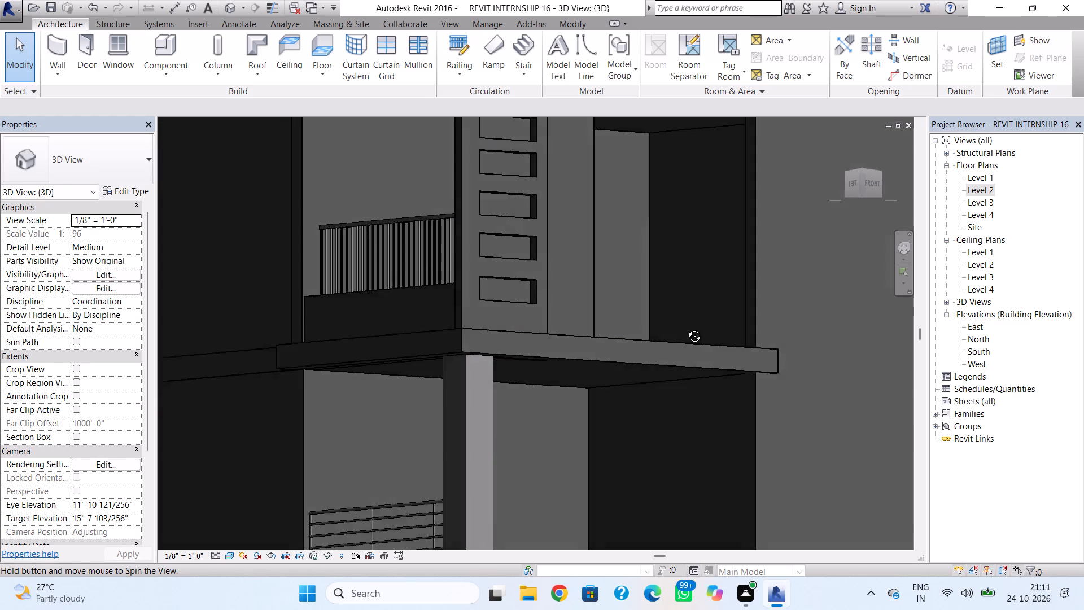
pyautogui.keyDown('shift'); pyautogui.moveTo(686, 328); pyautogui.dragTo(655, 377, button='right'); pyautogui.keyUp('shift')
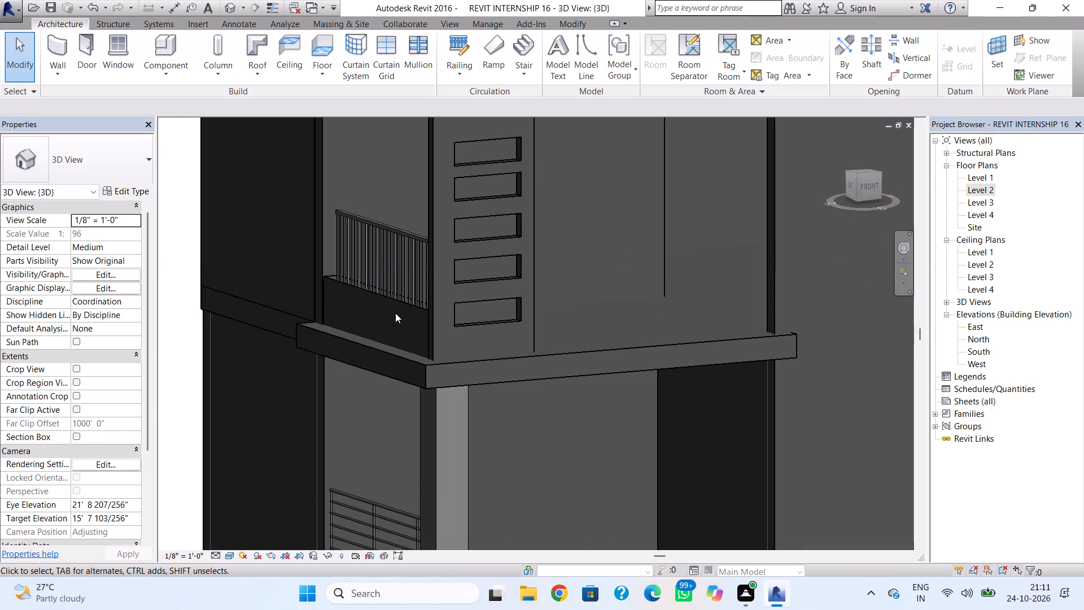
pyautogui.doubleClick(988, 189)
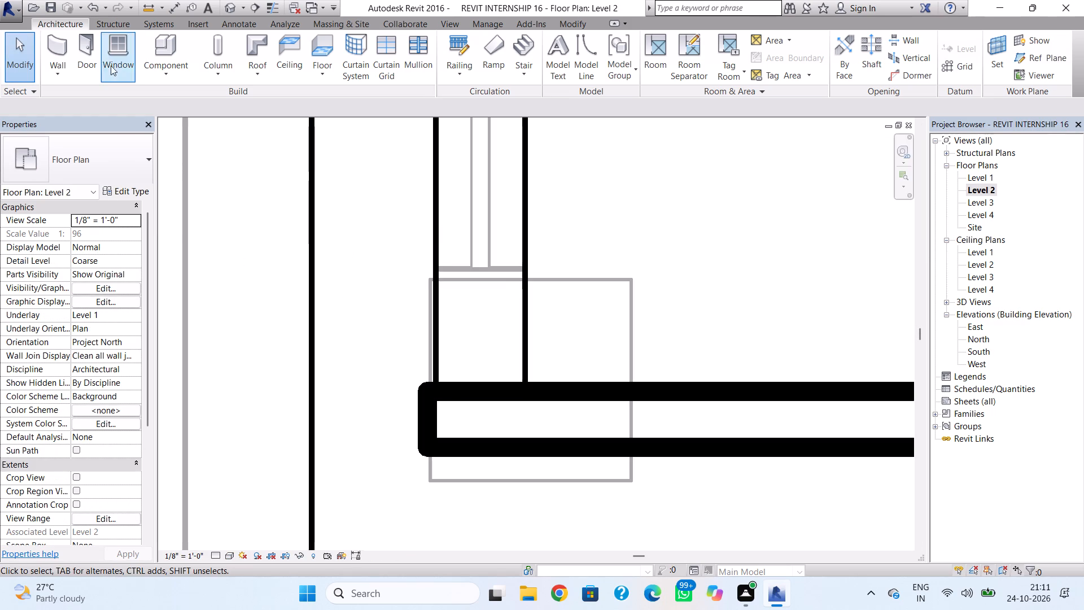
pyautogui.click(57, 49)
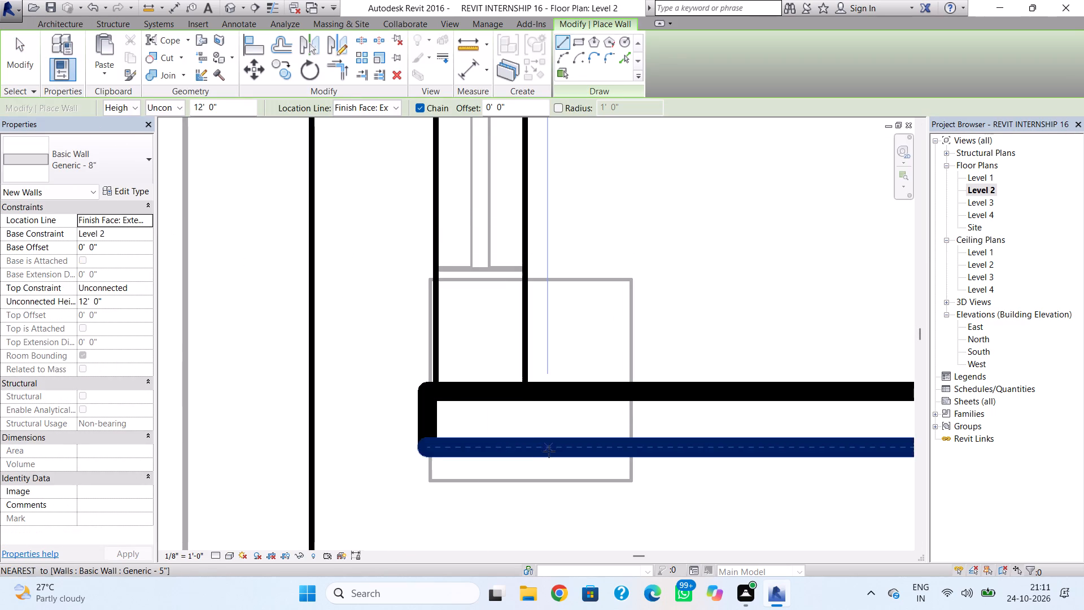
pyautogui.scroll(-3, 550, 451)
pyautogui.moveTo(549, 451); pyautogui.dragTo(494, 432, button='middle')
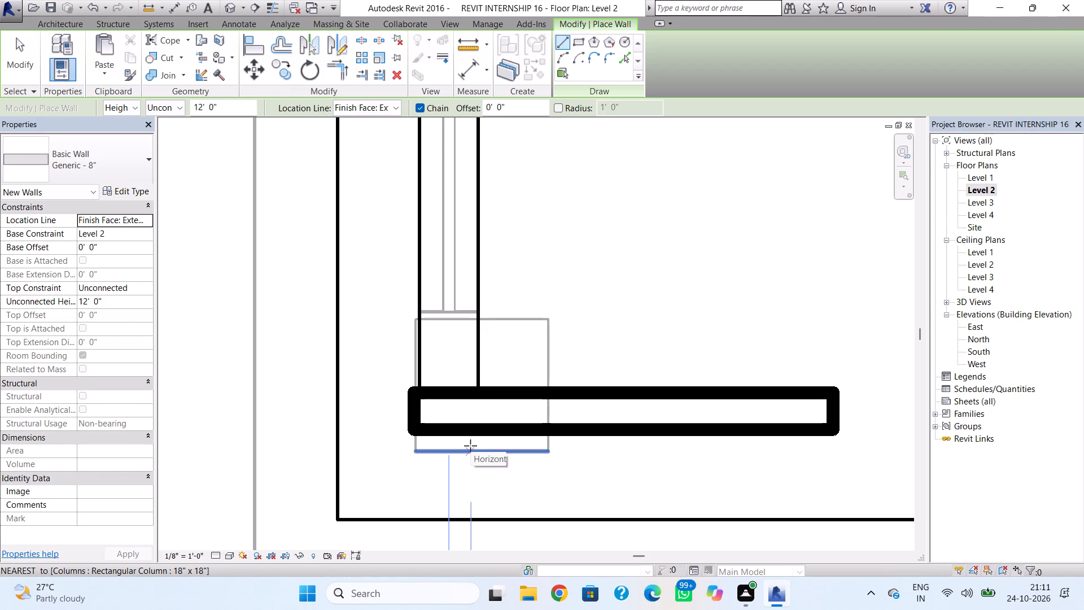
pyautogui.scroll(-2, 763, 431)
pyautogui.moveTo(763, 431); pyautogui.dragTo(647, 431, button='middle')
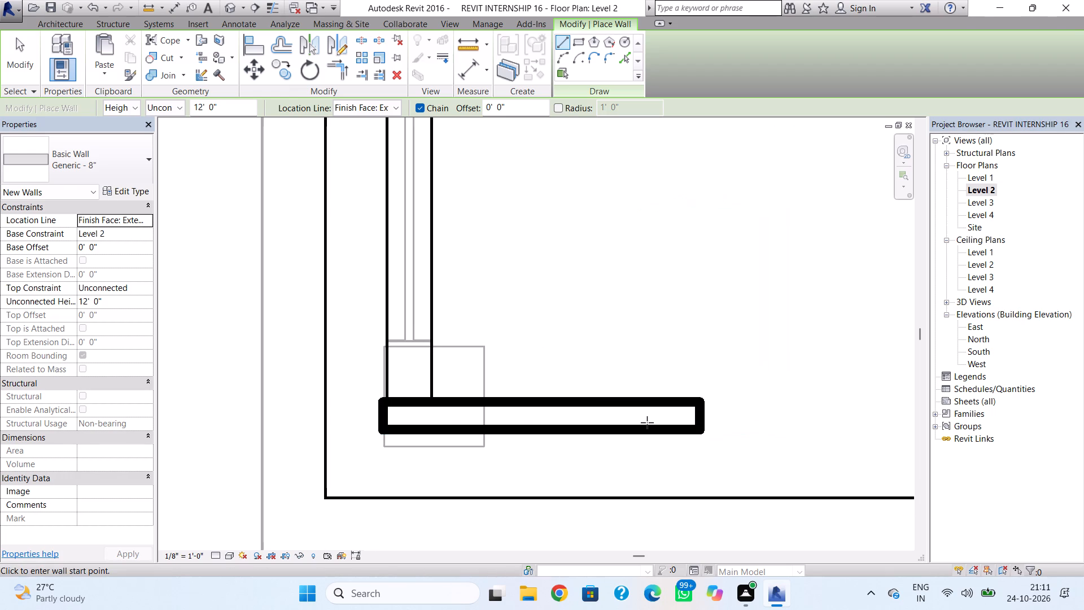
pyautogui.click(702, 436)
pyautogui.scroll(-1, 849, 436)
pyautogui.moveTo(849, 437); pyautogui.dragTo(505, 435, button='middle')
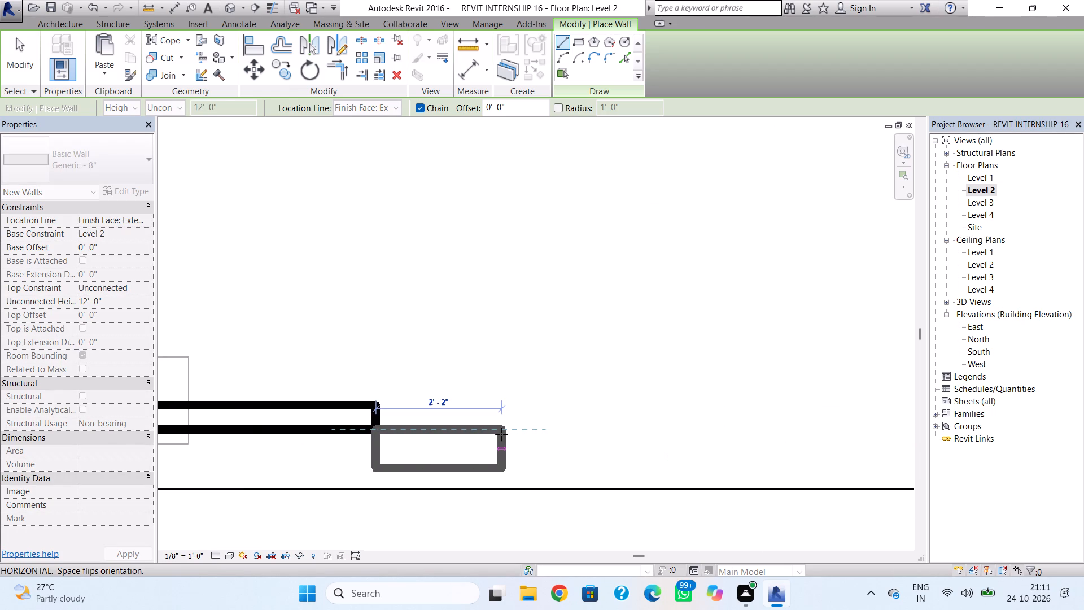
pyautogui.scroll(-3, 761, 409)
pyautogui.moveTo(803, 422); pyautogui.dragTo(593, 411, button='middle')
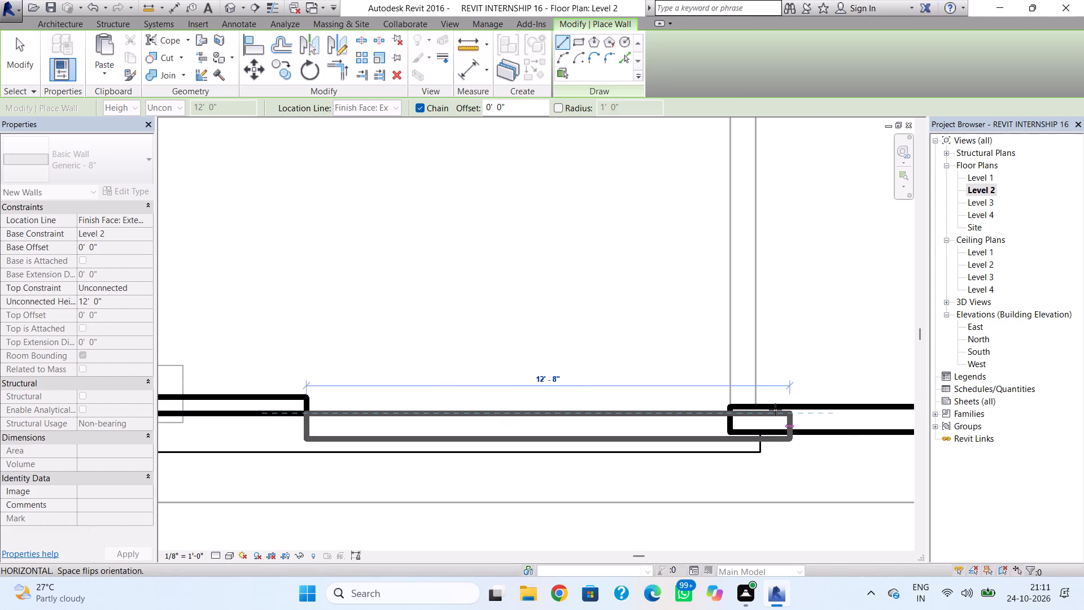
pyautogui.click(729, 415)
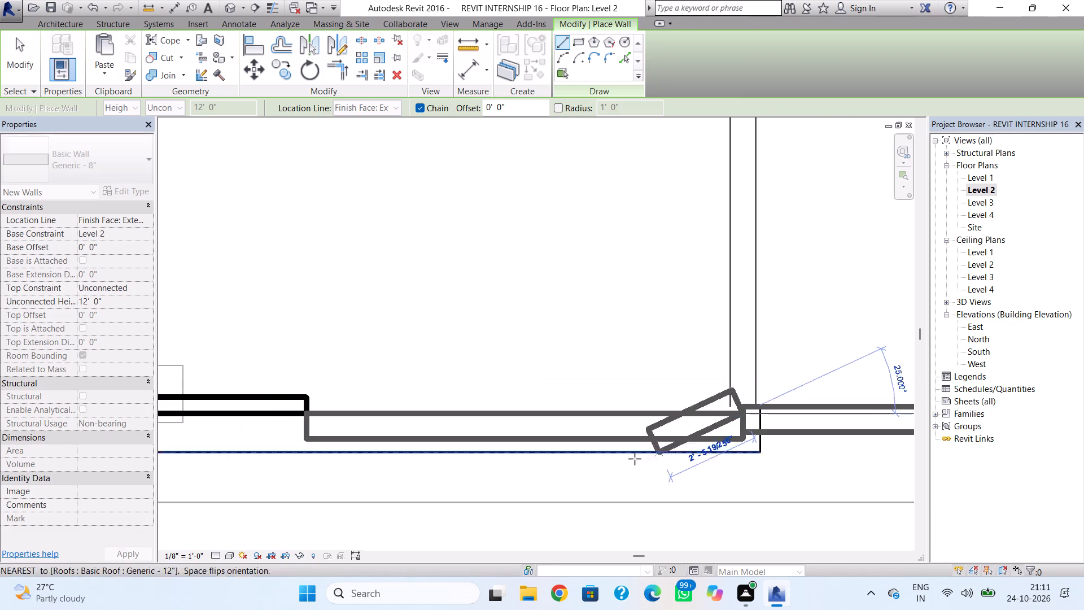
pyautogui.press('Escape')
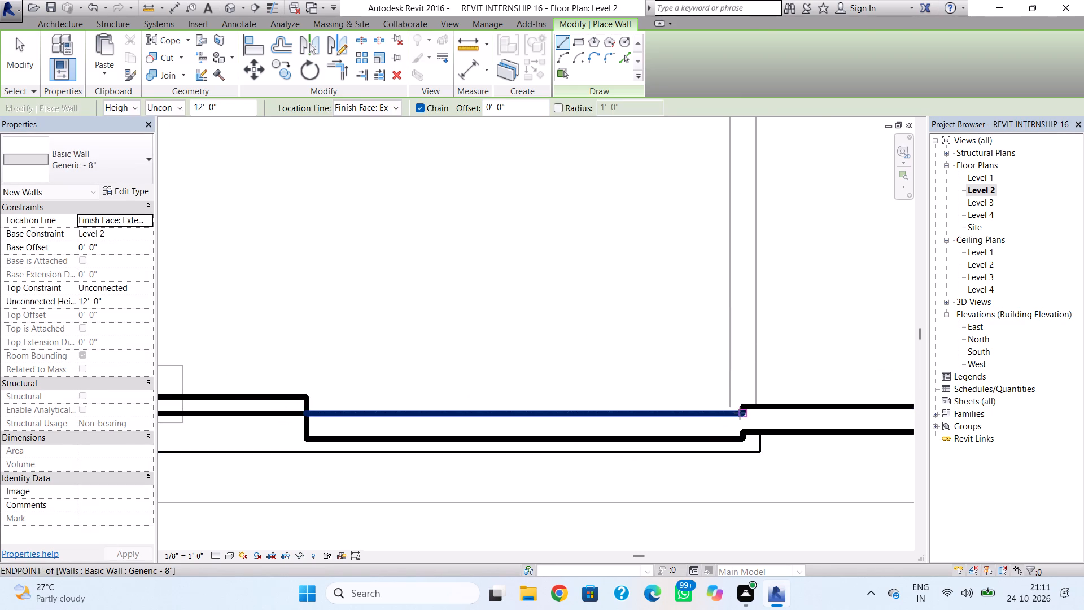
pyautogui.press('Escape')
# Shorten the new Generic - 8" wall to about 11' so its end butts against the end of the neighbouring front wall.
pyautogui.click(724, 412)
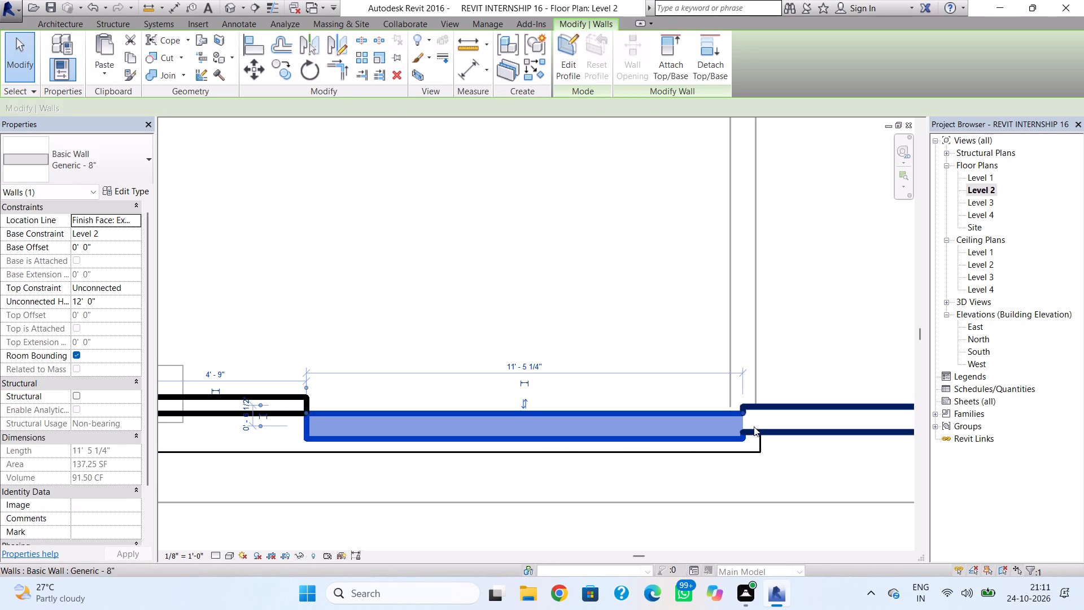
pyautogui.scroll(4, 751, 413)
pyautogui.moveTo(738, 413); pyautogui.dragTo(723, 412)
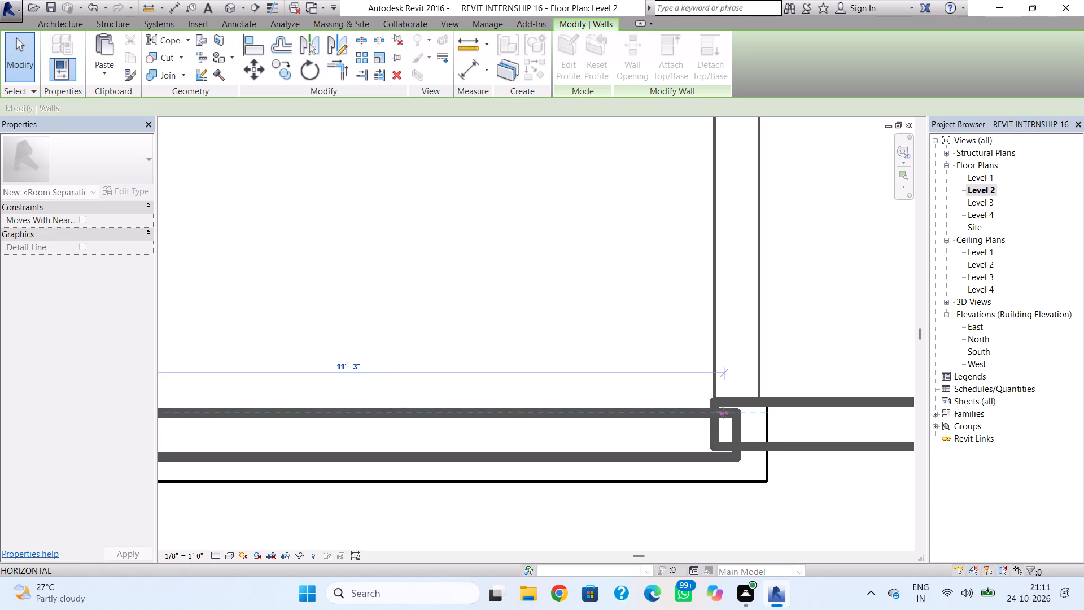
pyautogui.moveTo(723, 412); pyautogui.dragTo(718, 412)
pyautogui.click(668, 372)
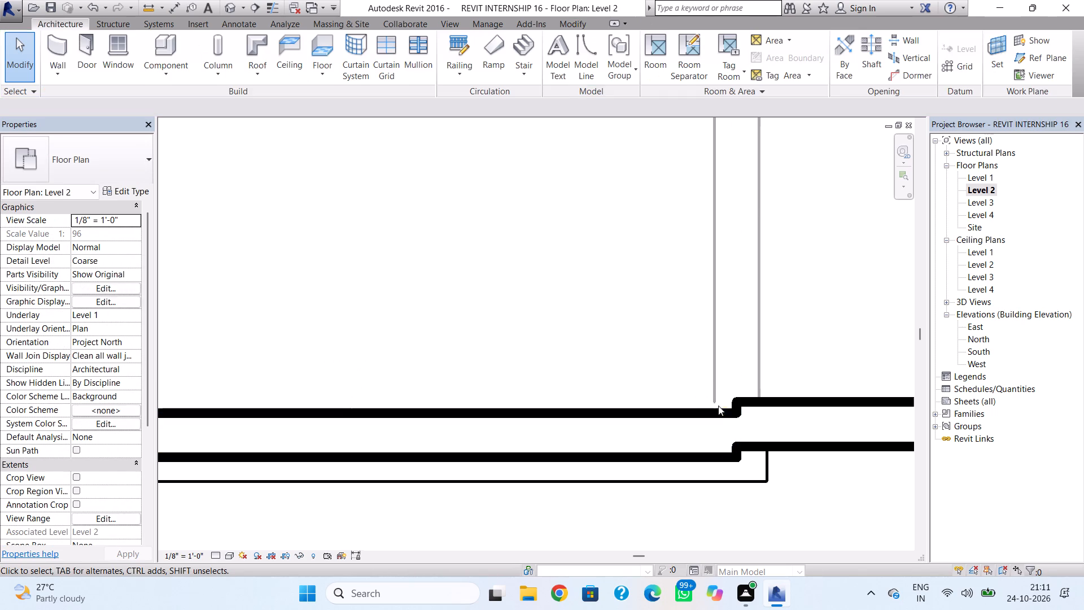
pyautogui.click(728, 413)
pyautogui.moveTo(736, 407); pyautogui.dragTo(704, 407)
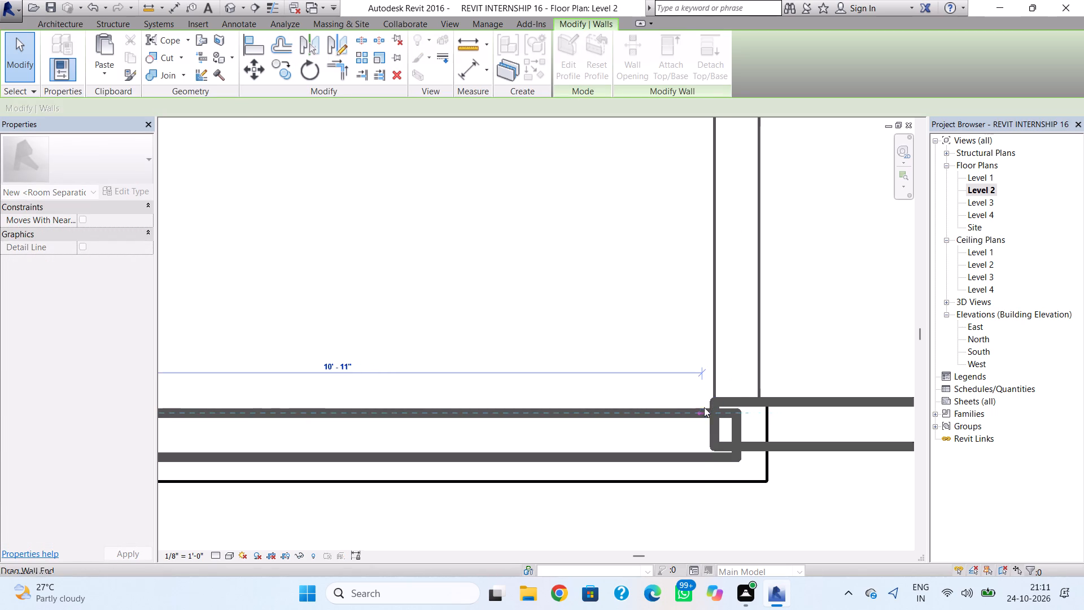
pyautogui.scroll(8, 704, 416)
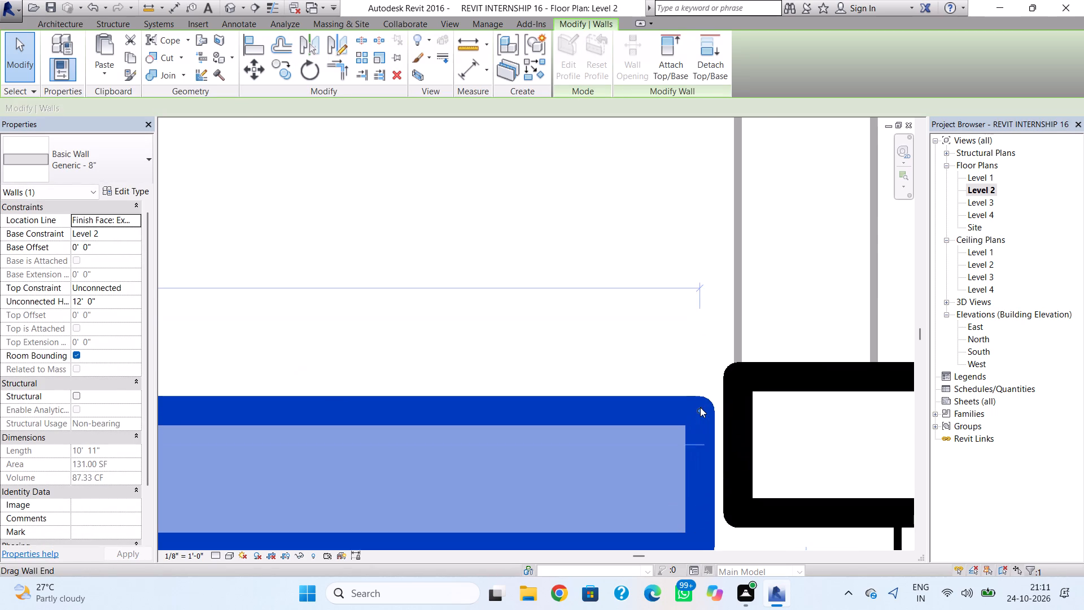
pyautogui.moveTo(700, 407); pyautogui.dragTo(717, 408)
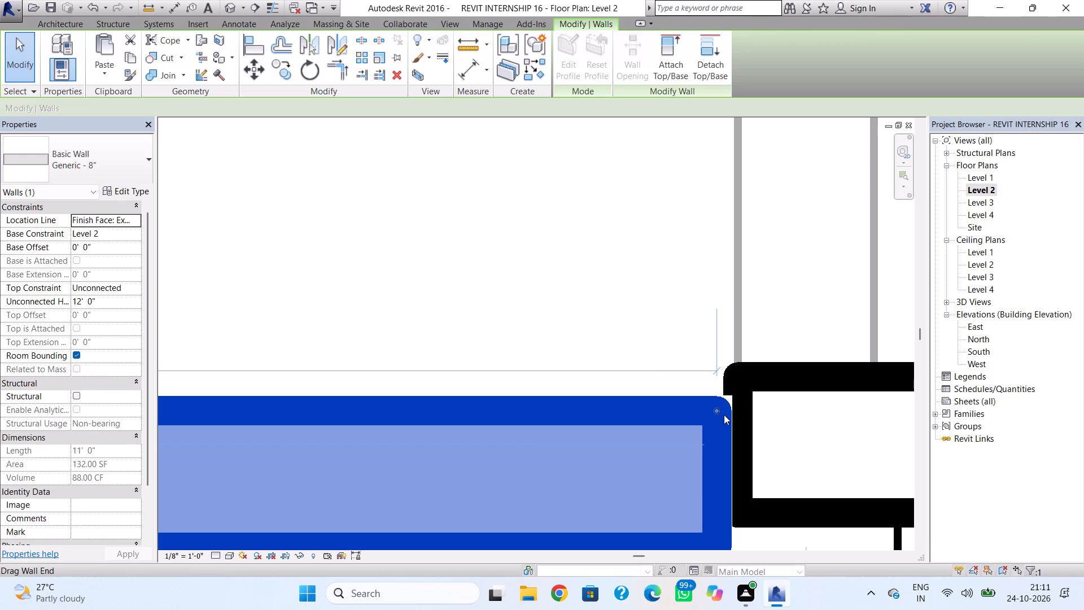
pyautogui.click(622, 327)
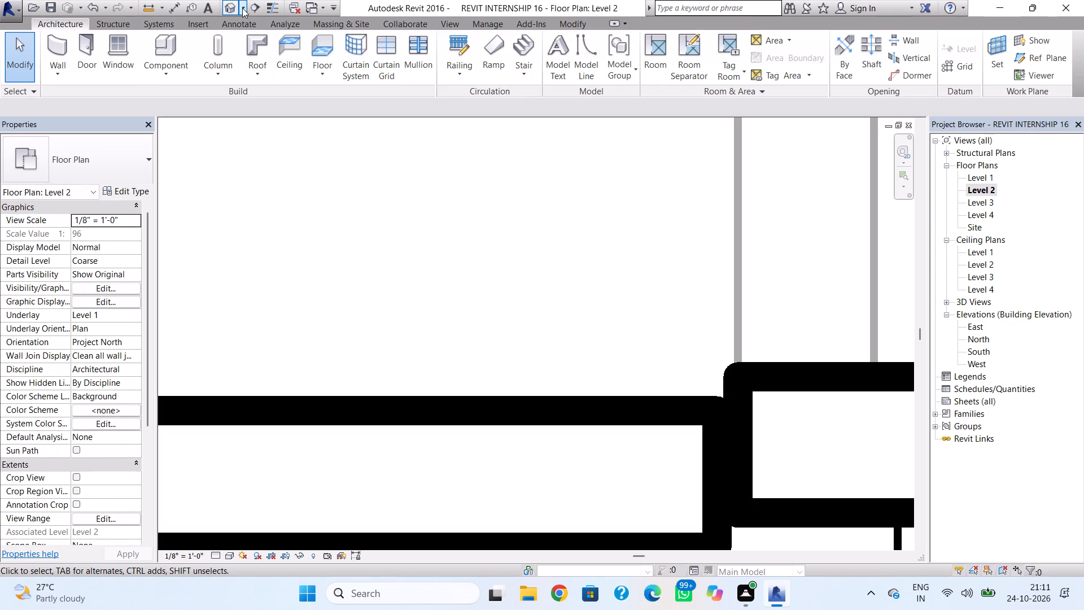
# Set the unconnected height of the Generic - 8" balcony wall between the slotted wall and the neighbouring front wall to 3'.
pyautogui.click(234, 7)
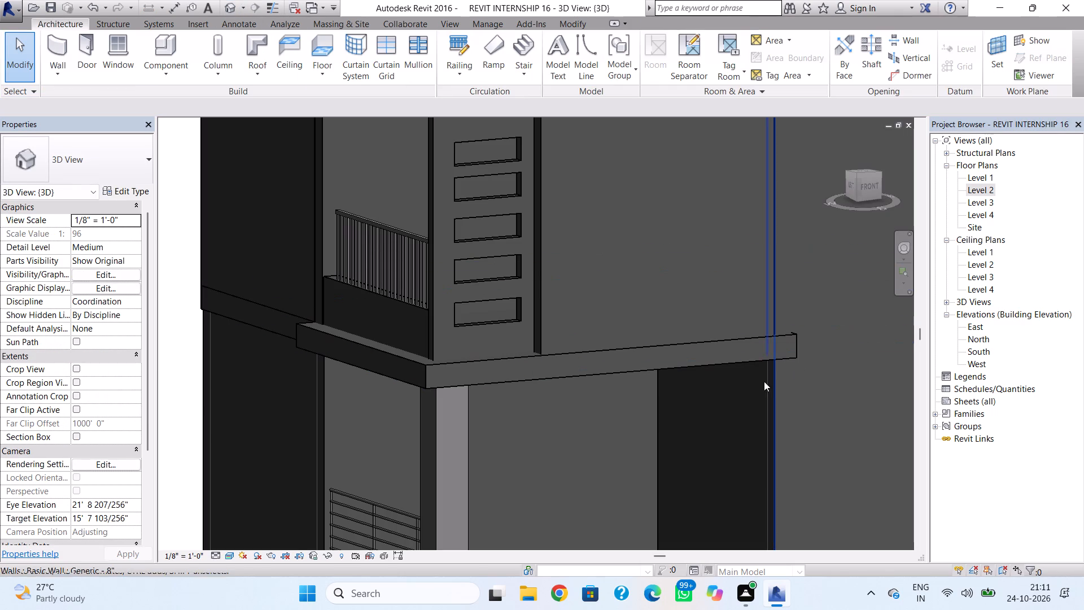
pyautogui.scroll(-2, 759, 380)
pyautogui.moveTo(755, 390); pyautogui.dragTo(735, 417, button='middle')
pyautogui.click(571, 287)
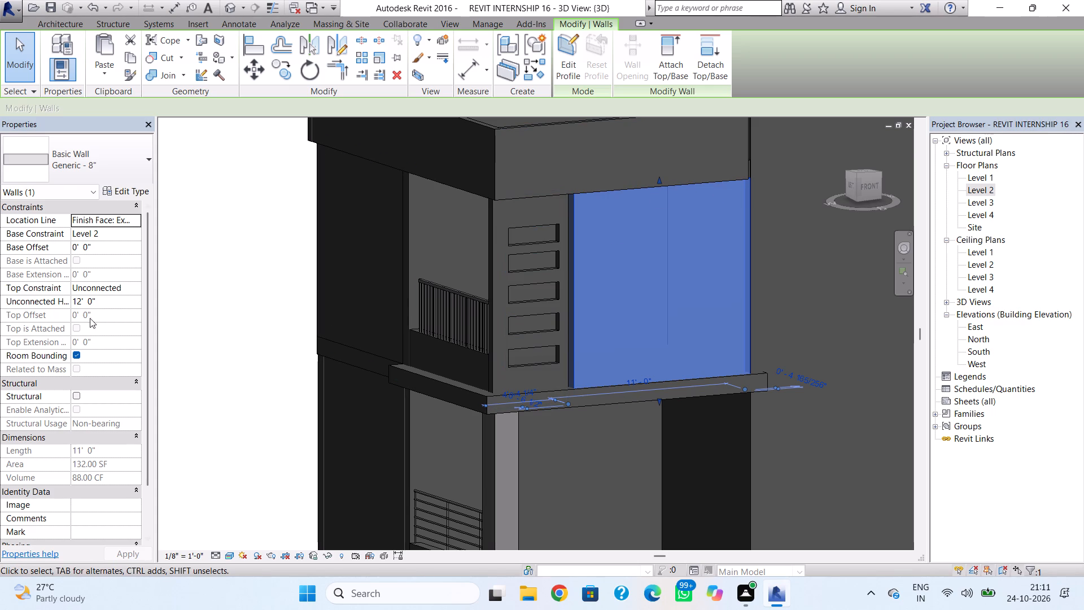
pyautogui.click(105, 306)
pyautogui.write("3'")
pyautogui.press('Return')
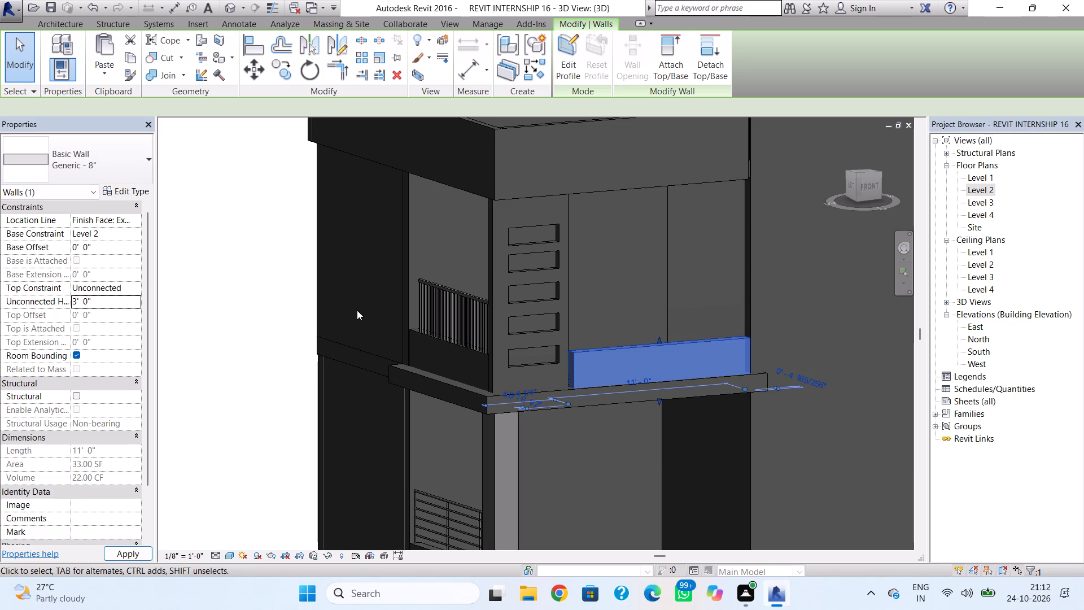
pyautogui.press('Escape')
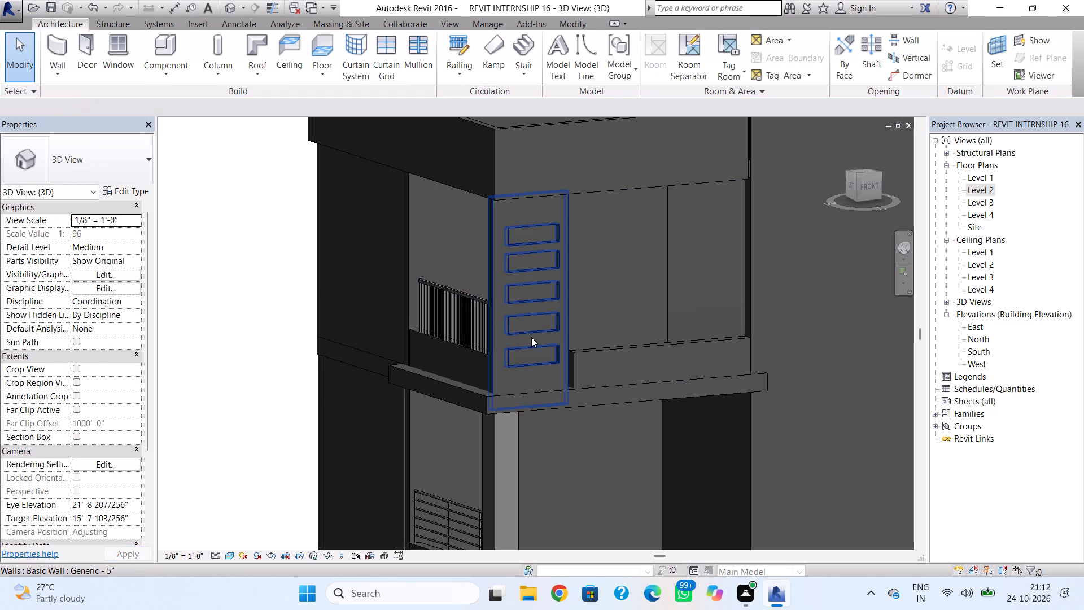
# On Level 2, create an 11' Handrail - Rectangular railing along the low wall's inner edge, from the slotted wall to the neighbouring front wall.
pyautogui.keyDown('shift'); pyautogui.moveTo(543, 345); pyautogui.dragTo(499, 378, button='right'); pyautogui.keyUp('shift')
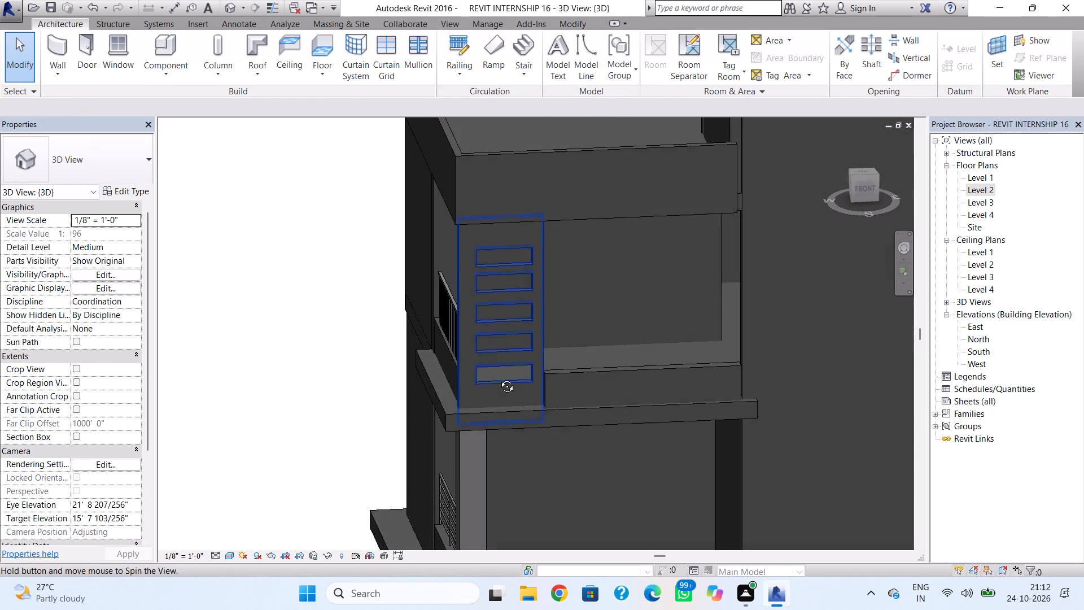
pyautogui.keyDown('shift'); pyautogui.moveTo(499, 378); pyautogui.dragTo(505, 377, button='right'); pyautogui.keyUp('shift')
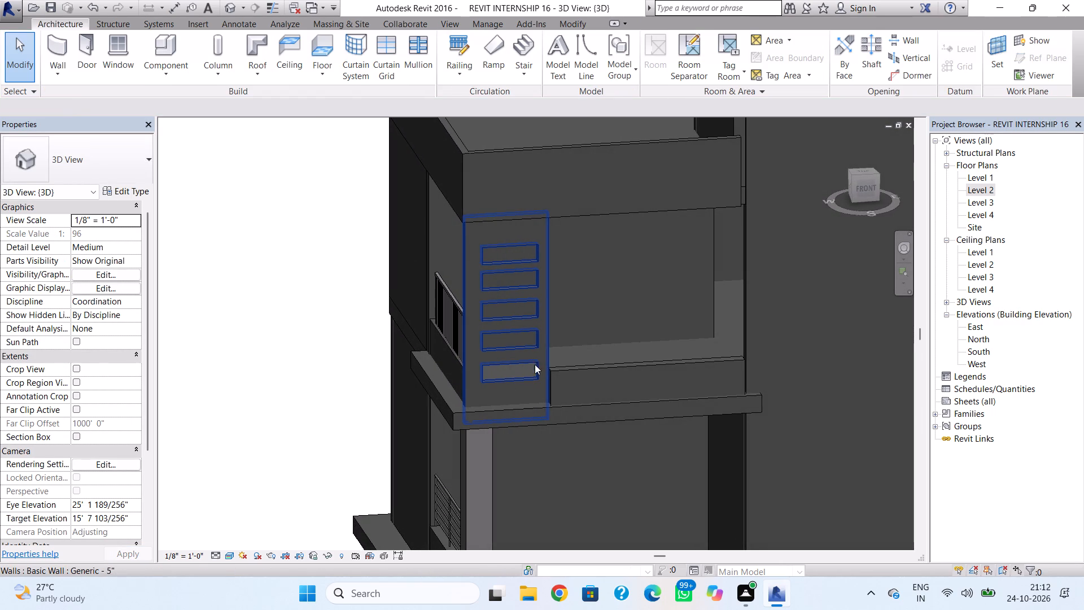
pyautogui.click(468, 47)
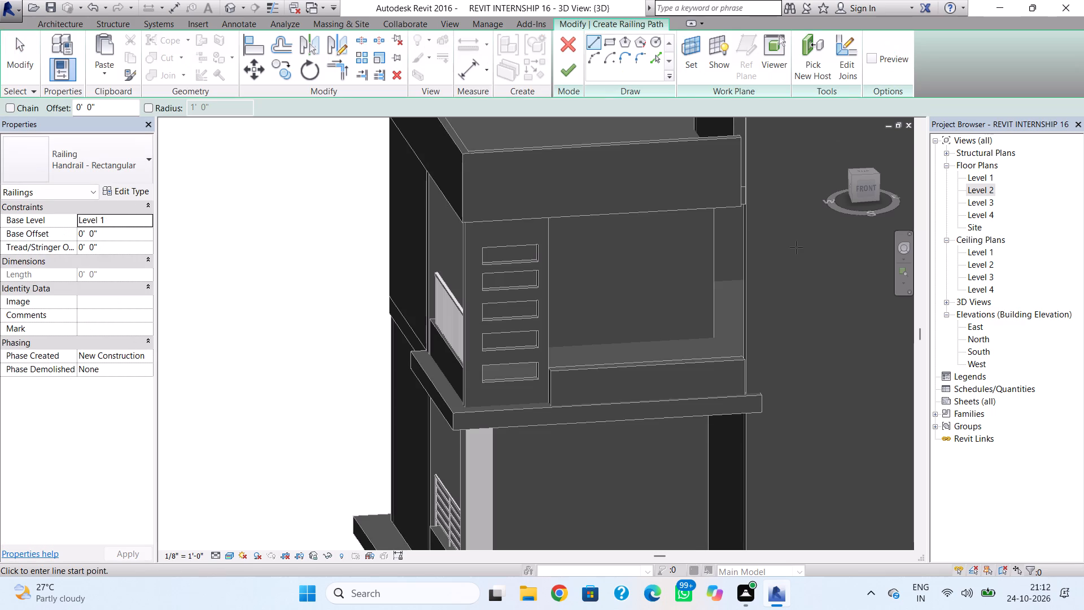
pyautogui.doubleClick(985, 191)
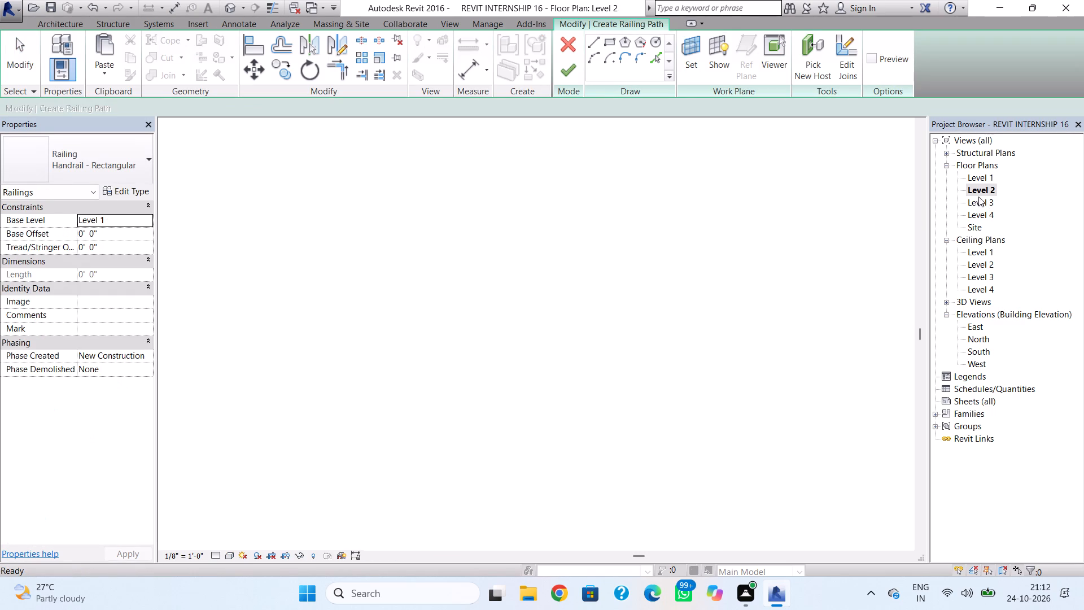
pyautogui.scroll(-4, 746, 314)
pyautogui.scroll(-3, 713, 359)
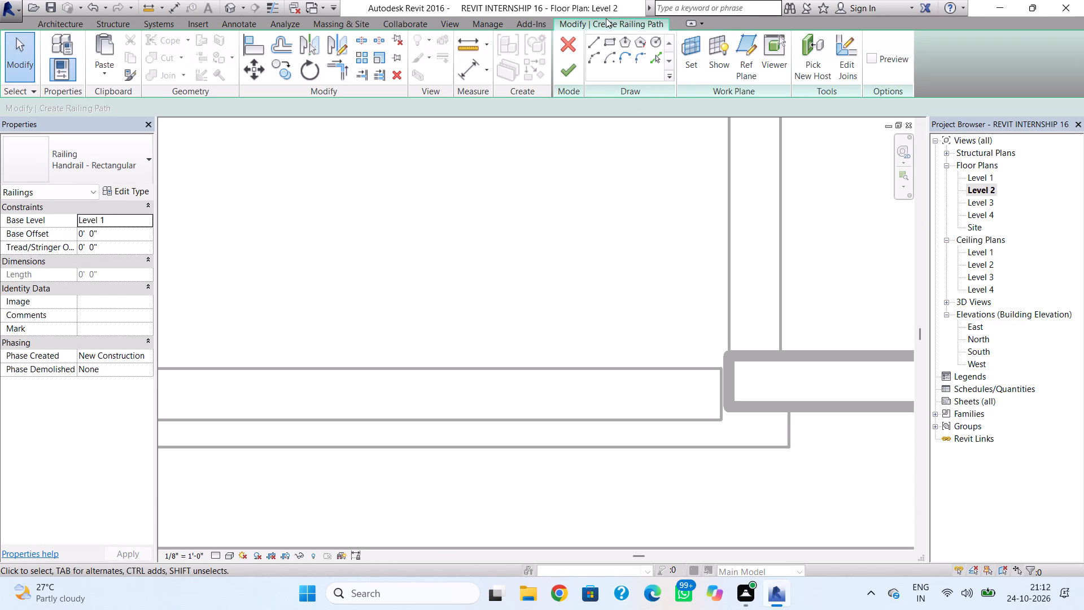
pyautogui.click(599, 40)
pyautogui.scroll(-3, 562, 296)
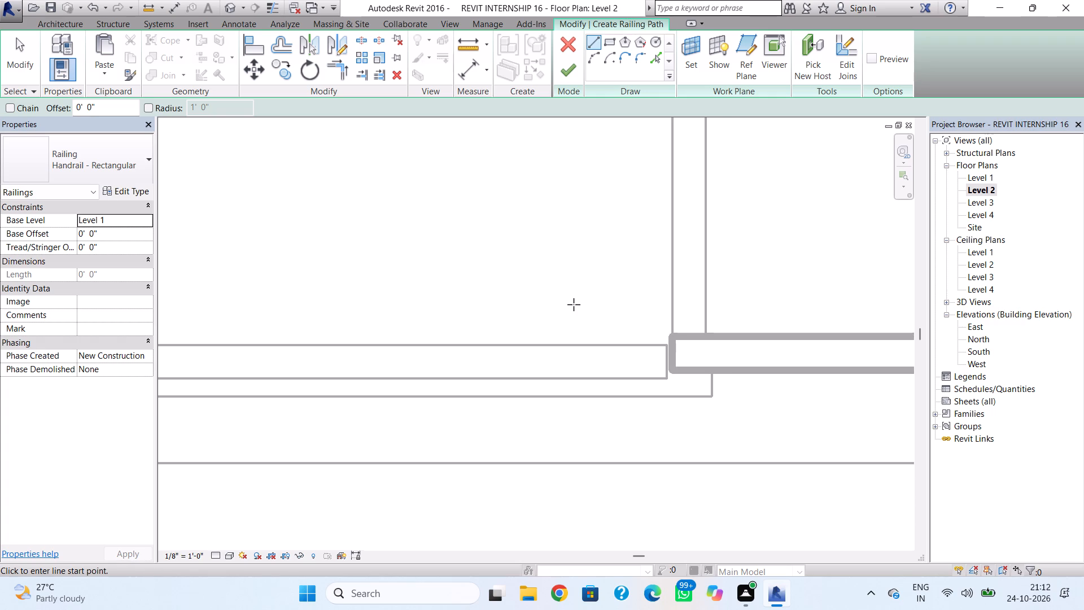
pyautogui.scroll(-2, 557, 321)
pyautogui.moveTo(546, 337); pyautogui.dragTo(629, 338, button='middle')
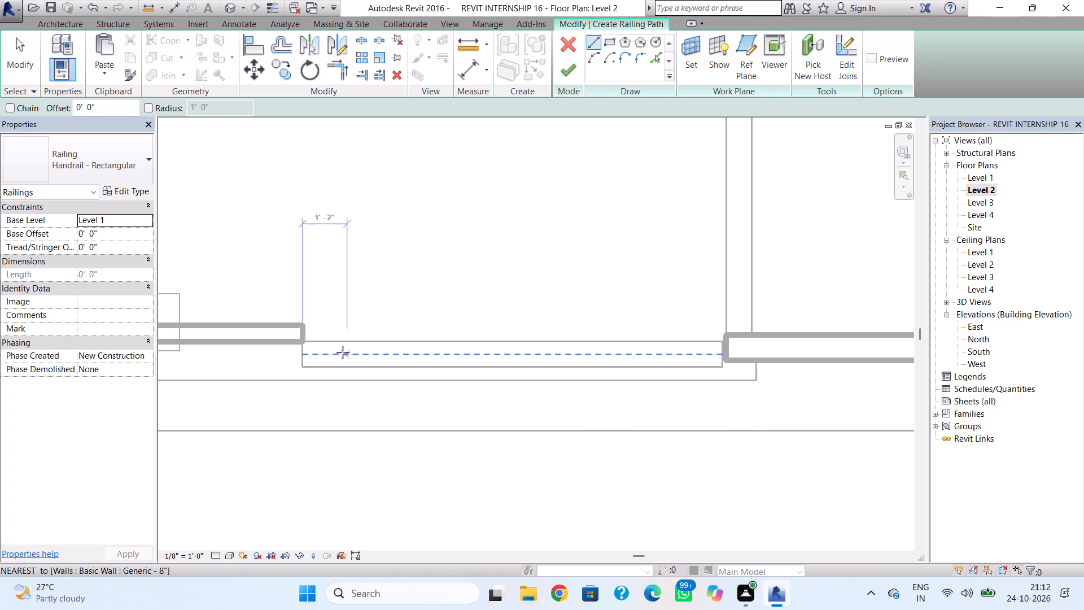
pyautogui.click(307, 339)
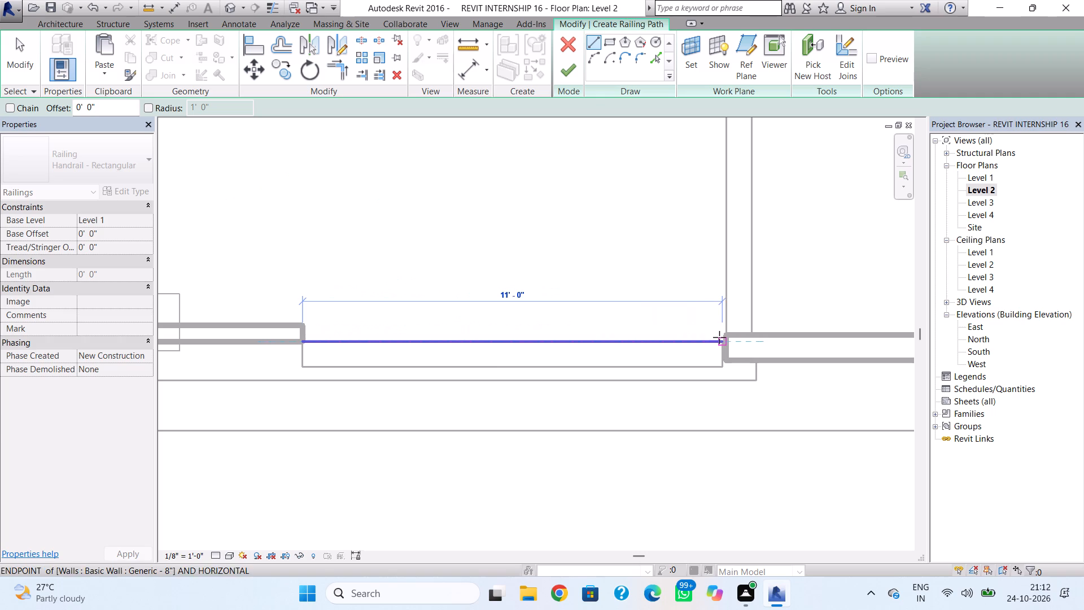
pyautogui.click(720, 337)
pyautogui.click(572, 72)
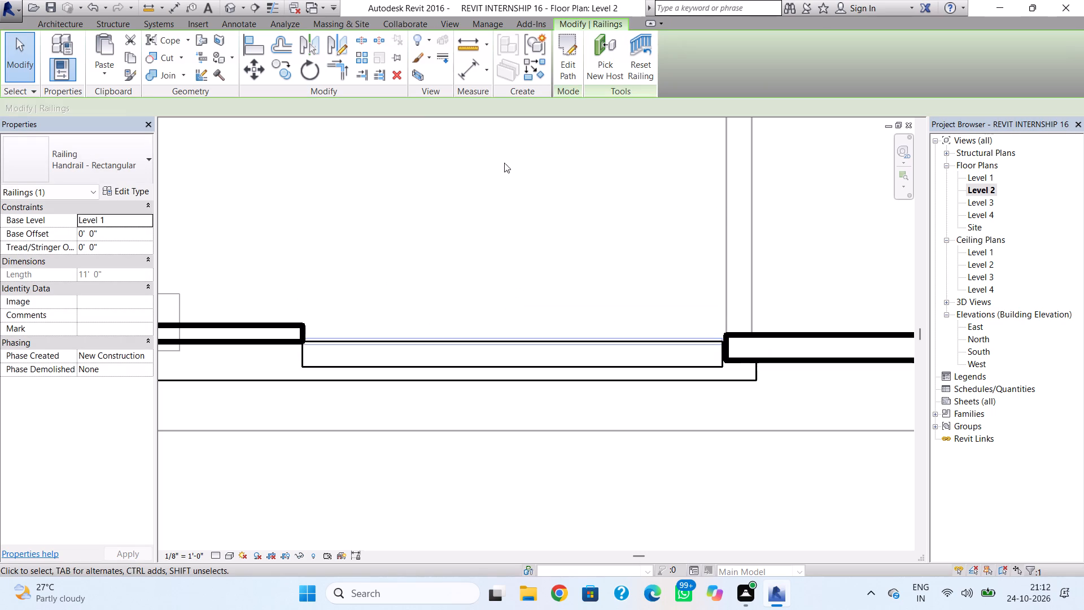
# Change the new front railing's type to Guardrail - Rectangular and its base level to Level 2.
pyautogui.click(231, 8)
pyautogui.scroll(-3, 625, 373)
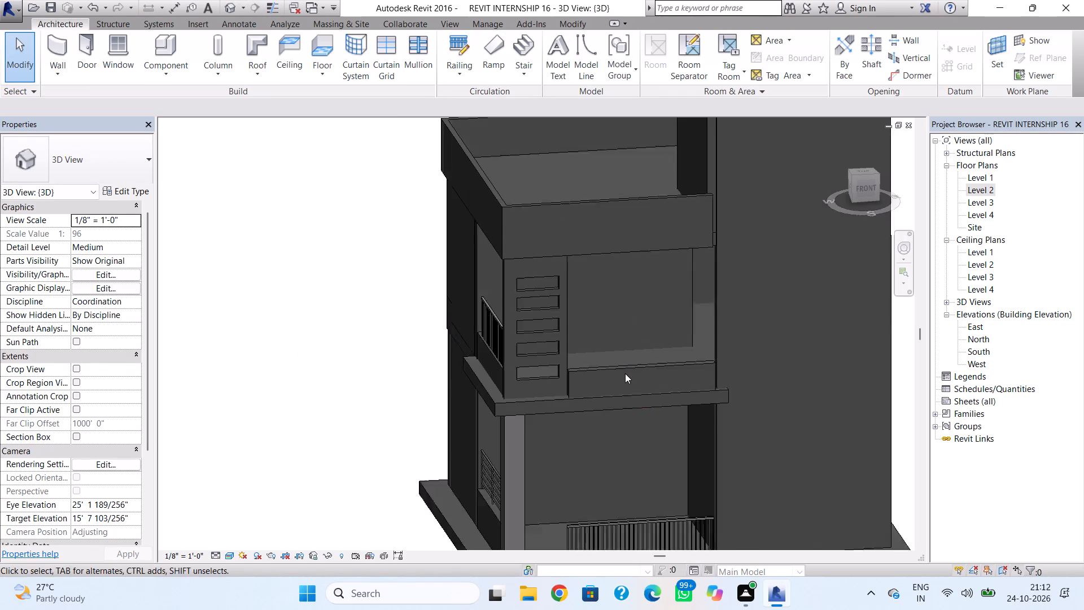
pyautogui.moveTo(615, 330); pyautogui.dragTo(611, 290, button='middle')
pyautogui.click(657, 474)
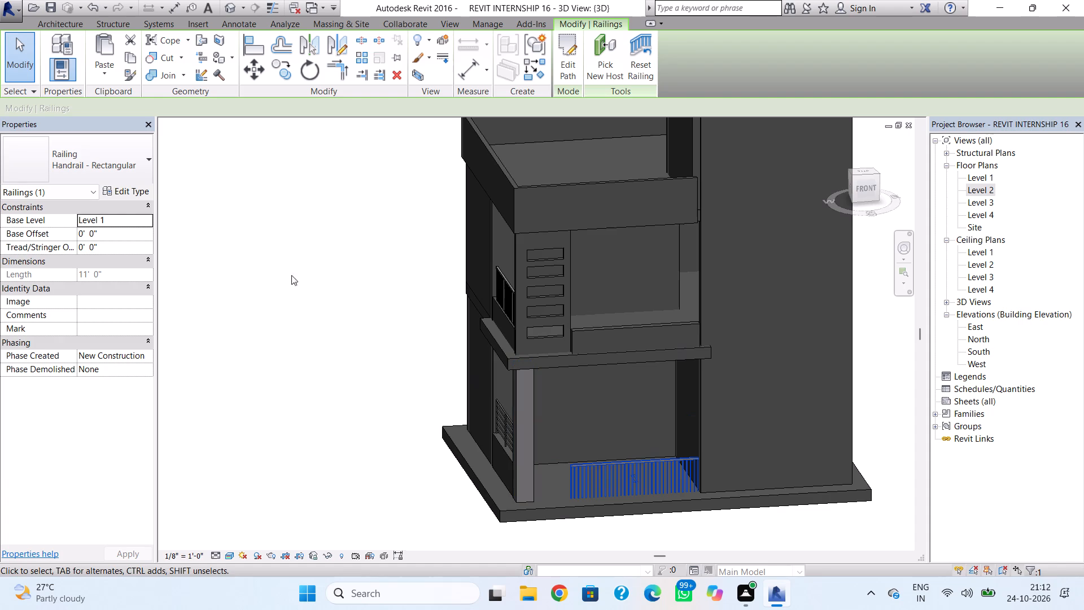
pyautogui.click(116, 170)
pyautogui.click(99, 260)
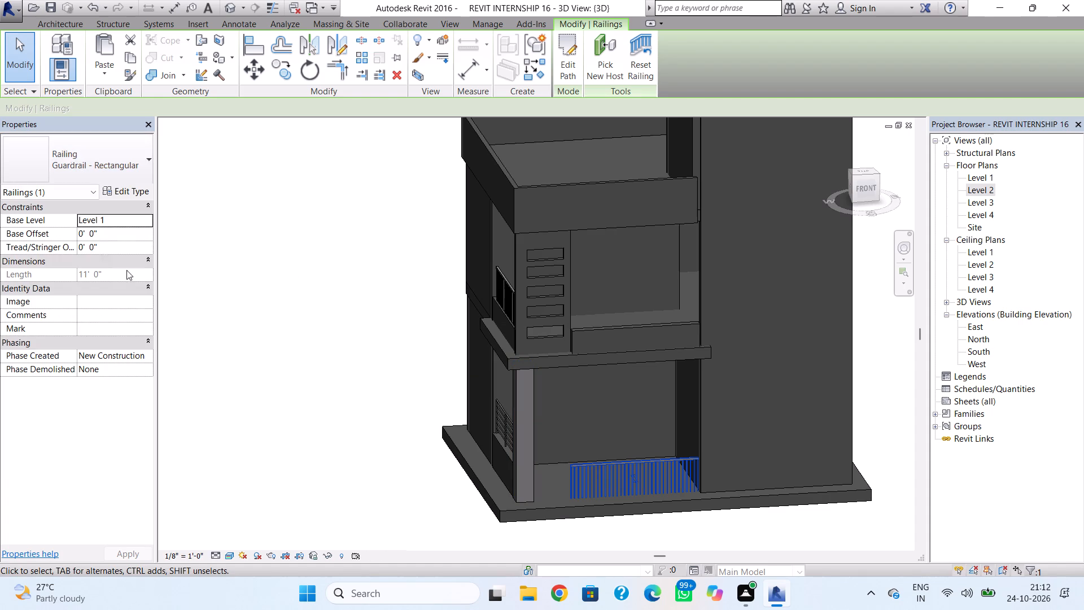
pyautogui.click(127, 225)
pyautogui.click(148, 221)
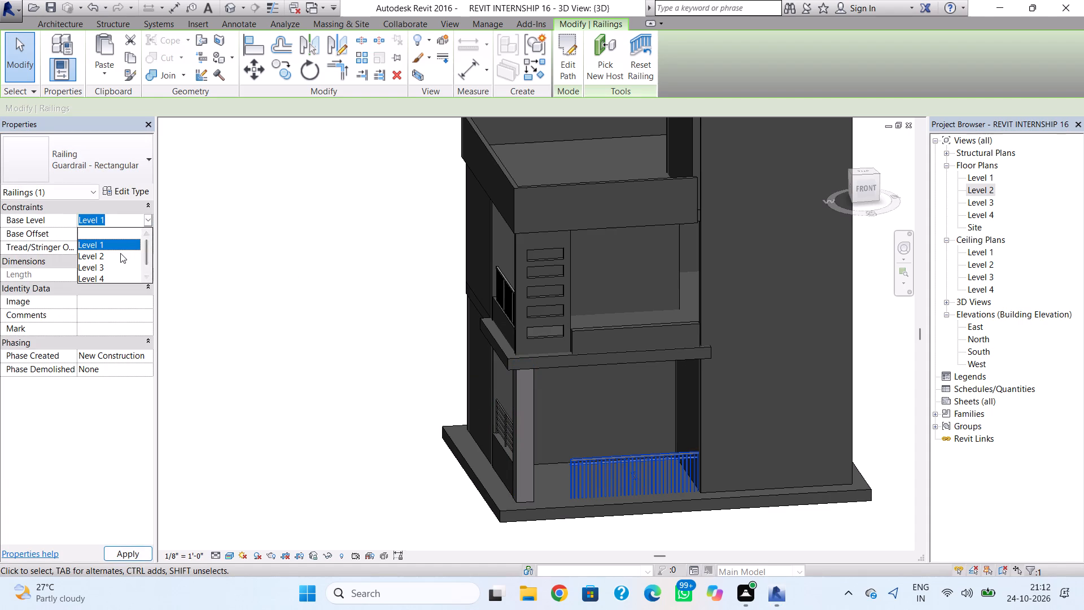
pyautogui.click(120, 253)
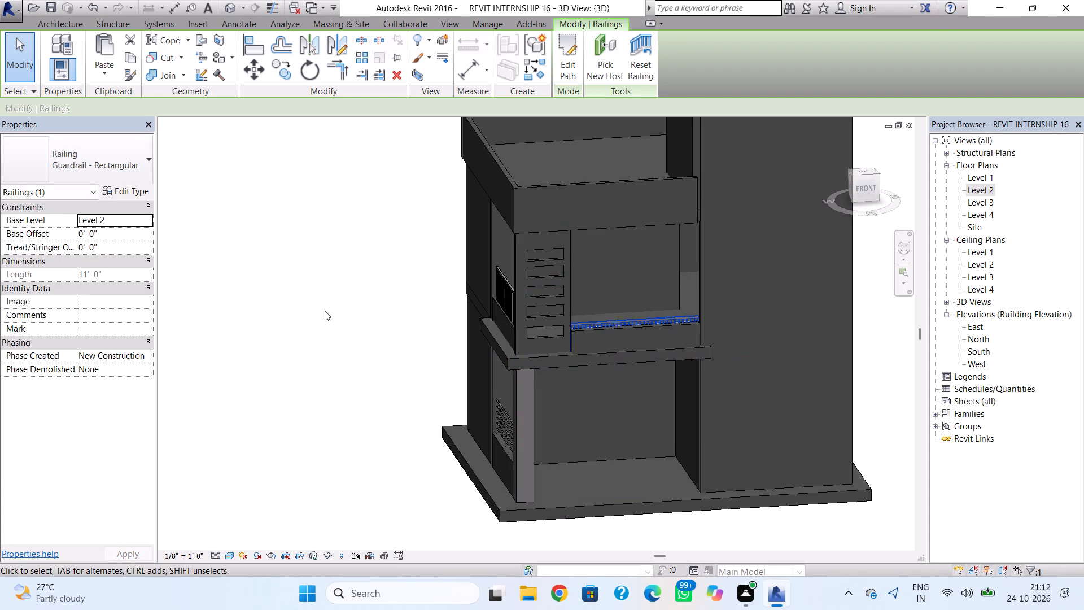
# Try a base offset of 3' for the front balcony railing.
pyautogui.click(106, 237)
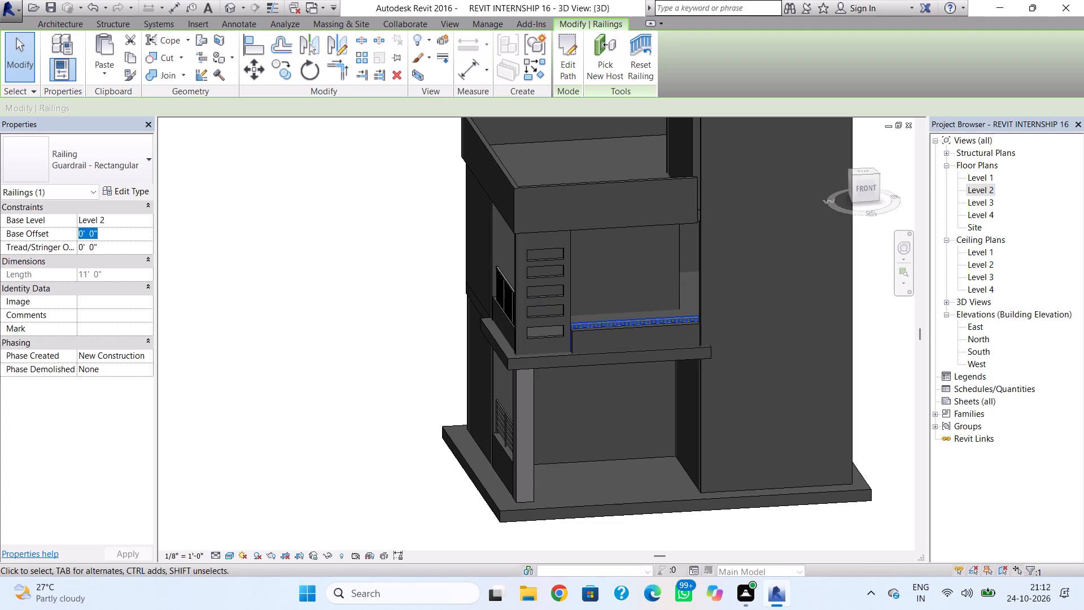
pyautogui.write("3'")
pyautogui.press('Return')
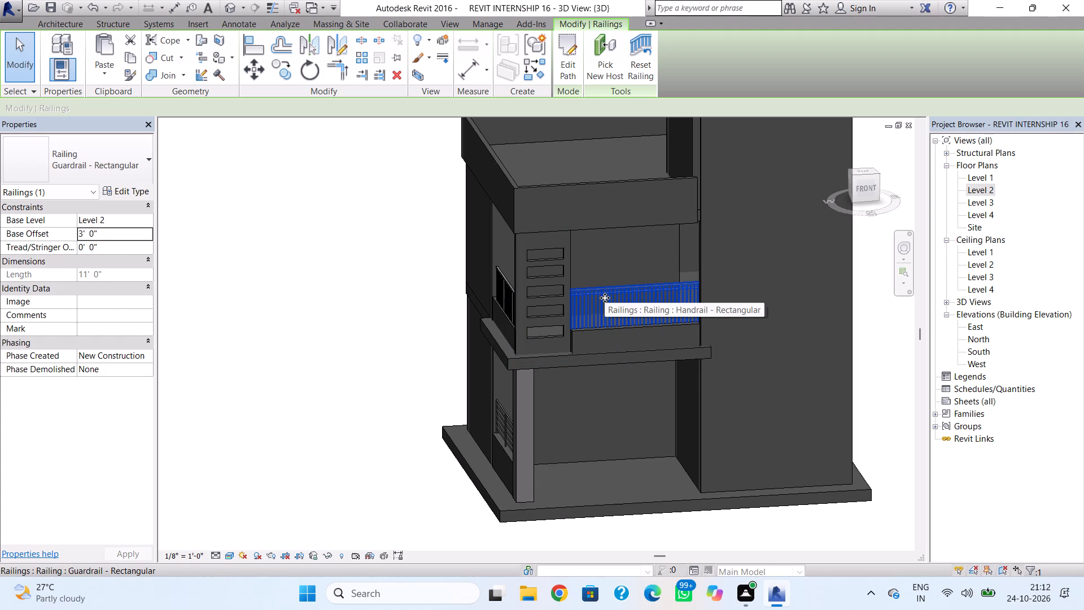
# Set the front balcony railing's base offset to 2'.
pyautogui.click(124, 237)
pyautogui.write("2'")
pyautogui.press('Return')
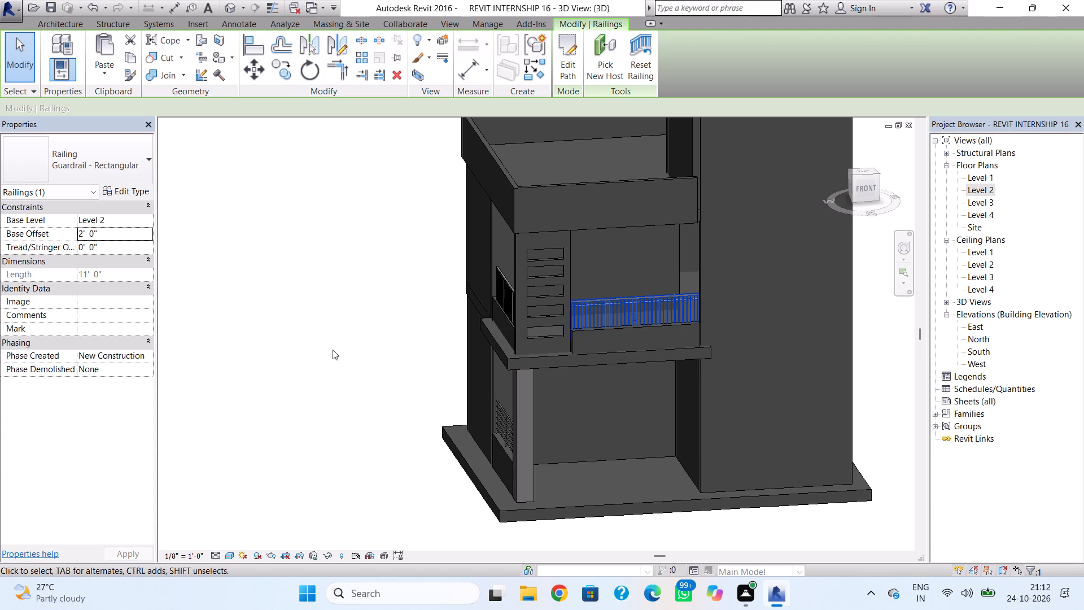
pyautogui.press('Escape')
# Inspect the railed balcony in 3D and examine the selected front parapet wall's end near the tower on the Level 3 plan.
pyautogui.keyDown('shift'); pyautogui.moveTo(312, 356); pyautogui.dragTo(479, 324, button='right'); pyautogui.keyUp('shift')
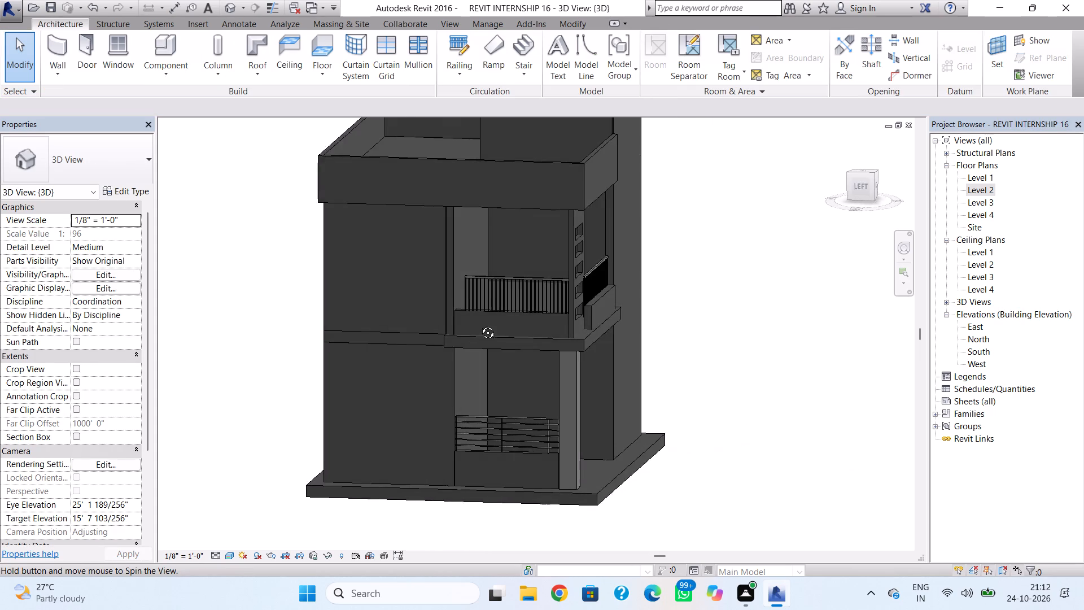
pyautogui.keyDown('shift'); pyautogui.moveTo(479, 324); pyautogui.dragTo(303, 360, button='right'); pyautogui.keyUp('shift')
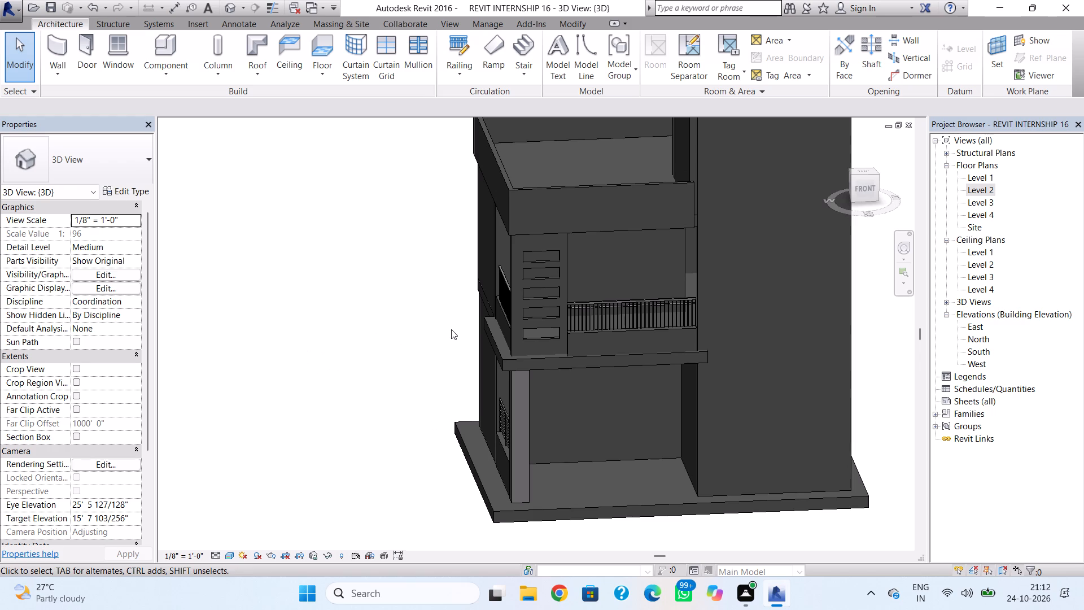
pyautogui.keyDown('shift'); pyautogui.moveTo(662, 248); pyautogui.dragTo(661, 252, button='right'); pyautogui.keyUp('shift')
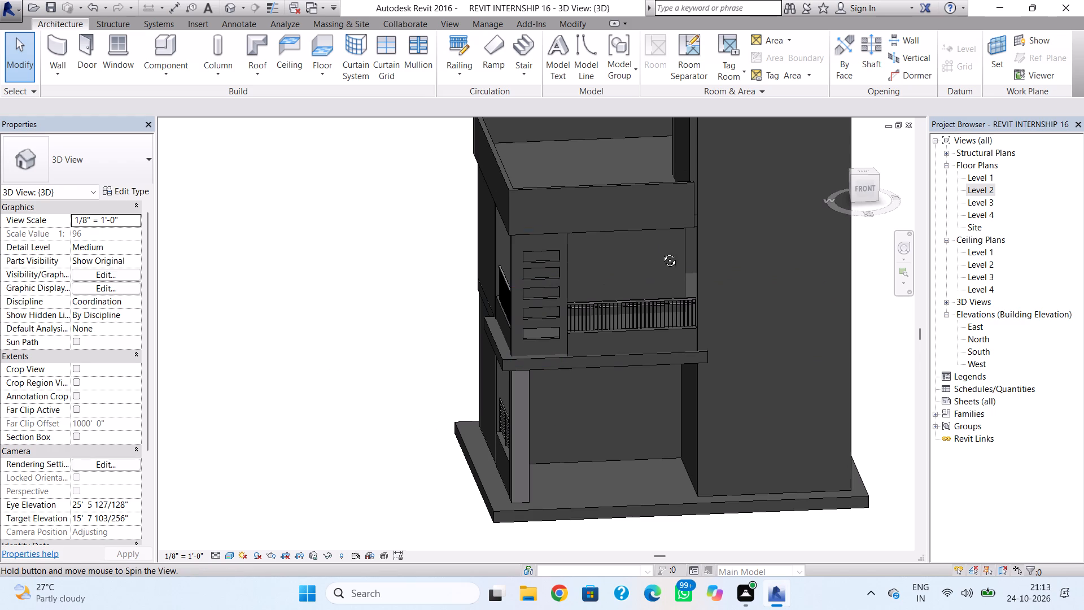
pyautogui.keyDown('shift'); pyautogui.moveTo(661, 252); pyautogui.dragTo(585, 258, button='right'); pyautogui.keyUp('shift')
pyautogui.click(633, 246)
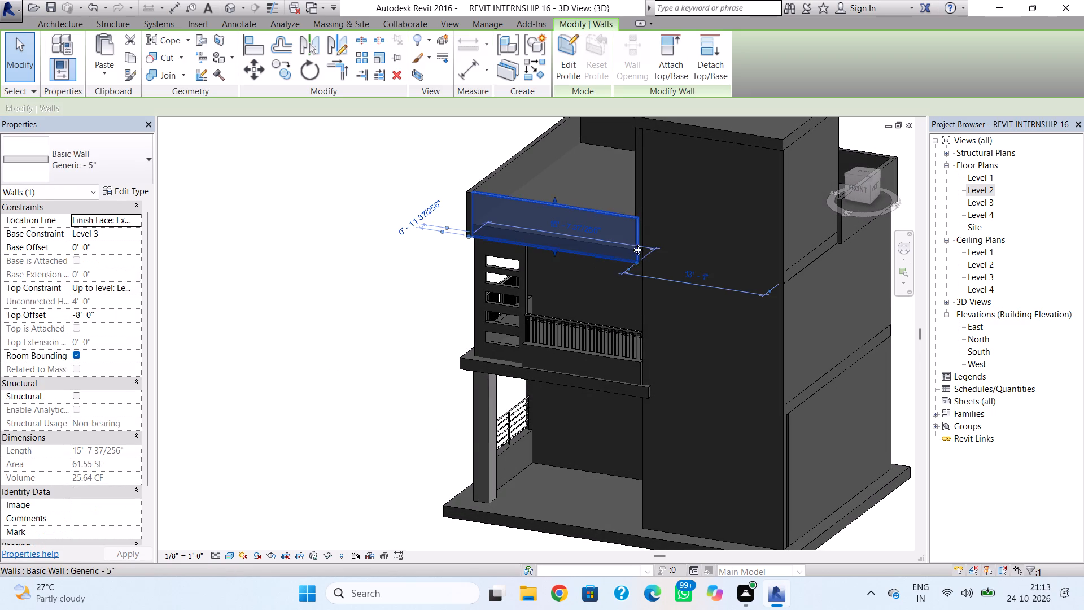
pyautogui.scroll(3, 639, 258)
pyautogui.keyDown('shift'); pyautogui.moveTo(648, 285); pyautogui.dragTo(680, 273, button='right'); pyautogui.keyUp('shift')
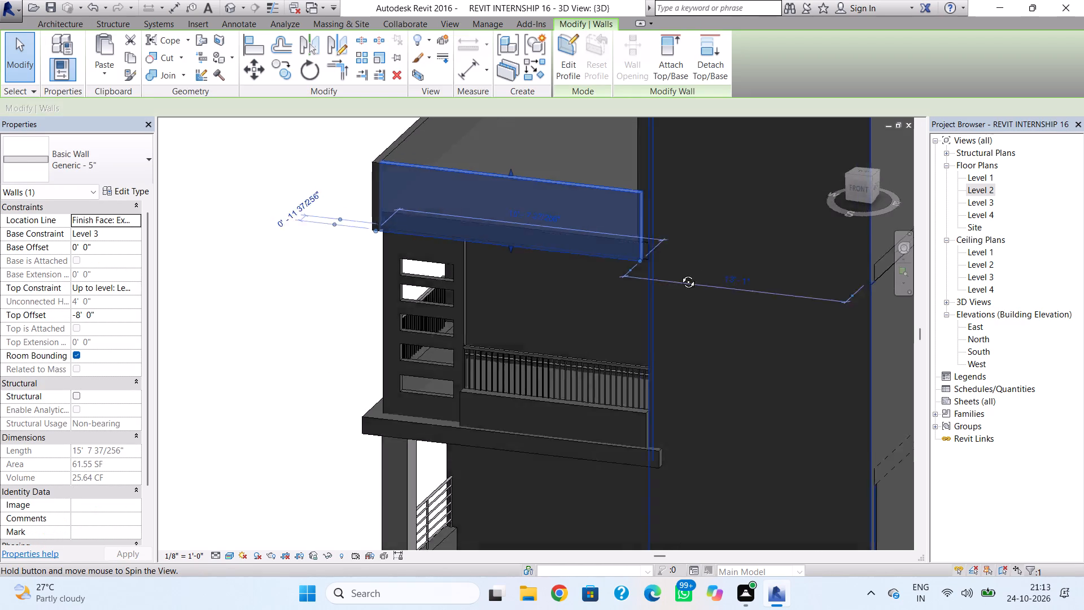
pyautogui.keyDown('shift'); pyautogui.moveTo(680, 273); pyautogui.dragTo(692, 276, button='right'); pyautogui.keyUp('shift')
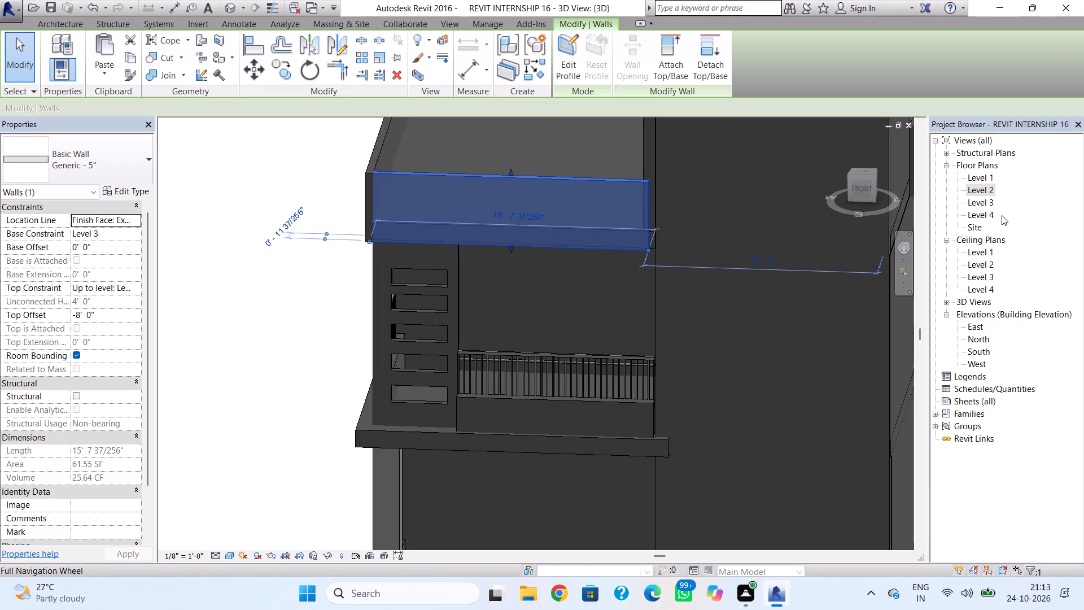
pyautogui.doubleClick(987, 203)
pyautogui.scroll(-1, 731, 305)
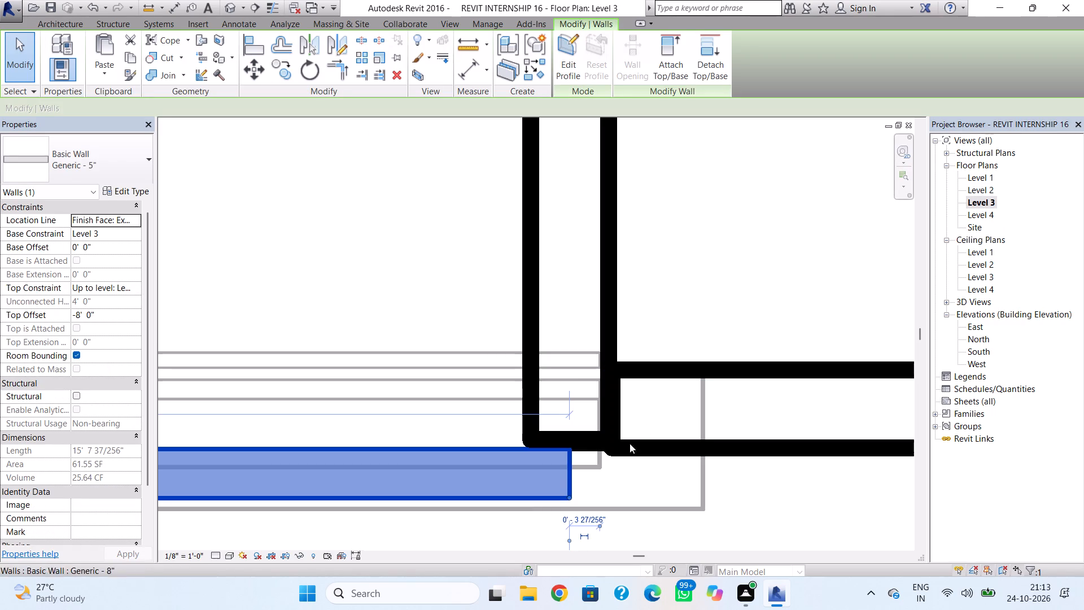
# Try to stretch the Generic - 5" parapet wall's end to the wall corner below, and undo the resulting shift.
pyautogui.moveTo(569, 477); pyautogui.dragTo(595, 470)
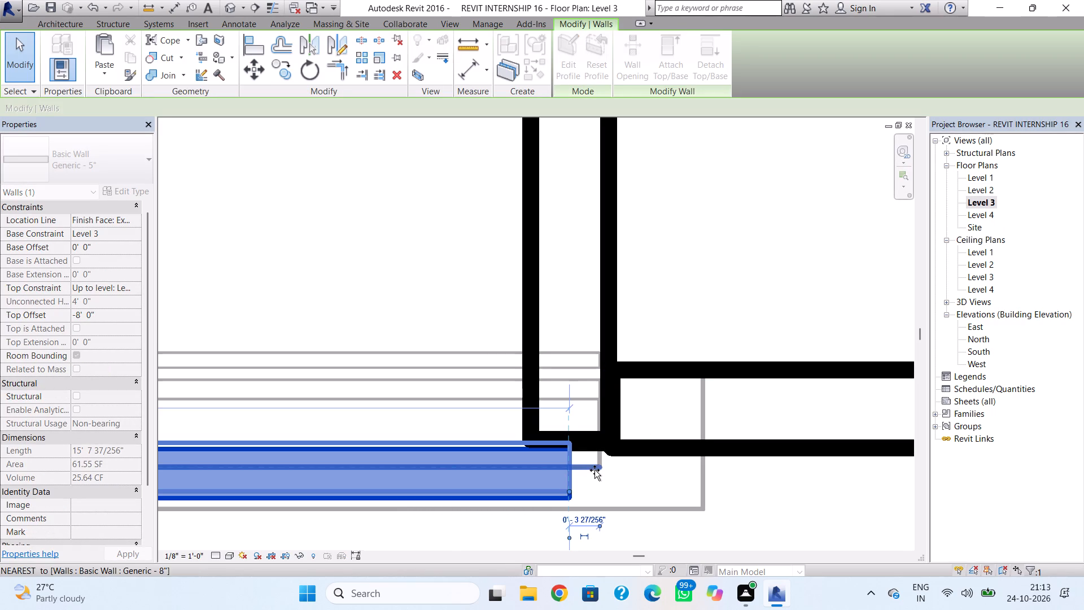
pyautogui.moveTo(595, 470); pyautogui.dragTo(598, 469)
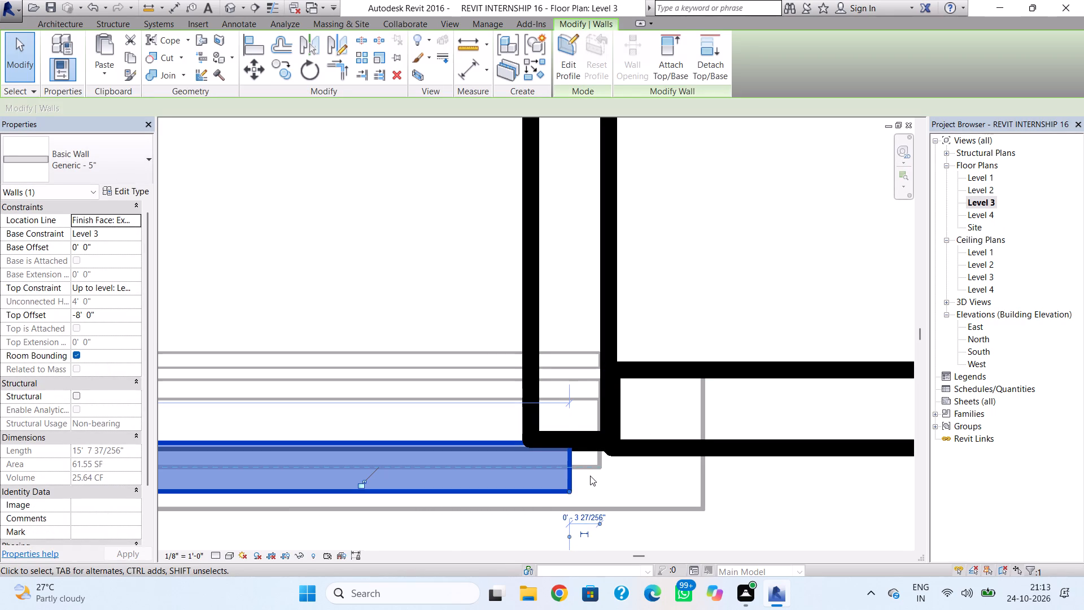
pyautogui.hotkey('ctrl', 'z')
# Nudge the front Generic - 5" parapet wall's end toward the tower corner on Level 3, reaching about 15' 10 5/8" long.
pyautogui.click(571, 475)
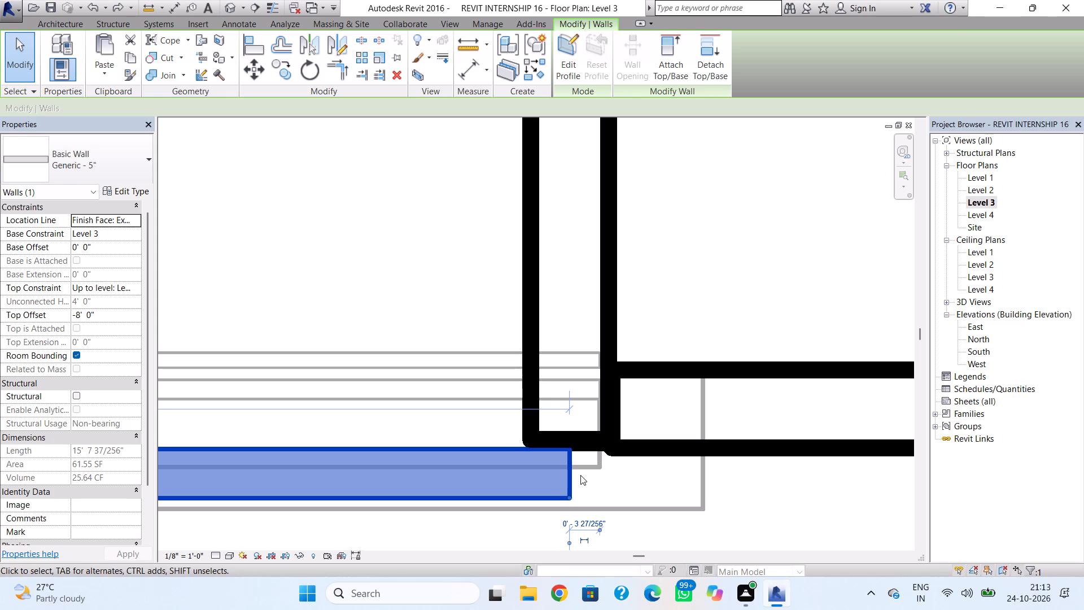
pyautogui.press('Right')
pyautogui.press('Right')
pyautogui.press('Right')
pyautogui.press('Right')
pyautogui.press('Right')
pyautogui.press('Right')
pyautogui.press('Right')
pyautogui.press('Right')
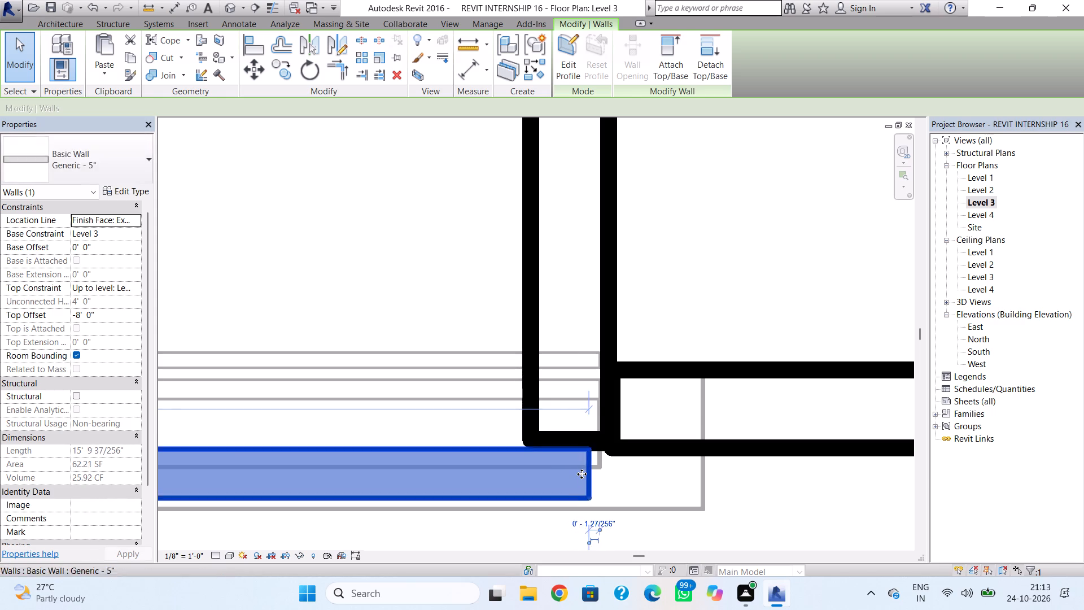
pyautogui.press('Right')
pyautogui.press('Right')
pyautogui.press('Right')
pyautogui.press('Right')
pyautogui.press('Right')
pyautogui.press('Right')
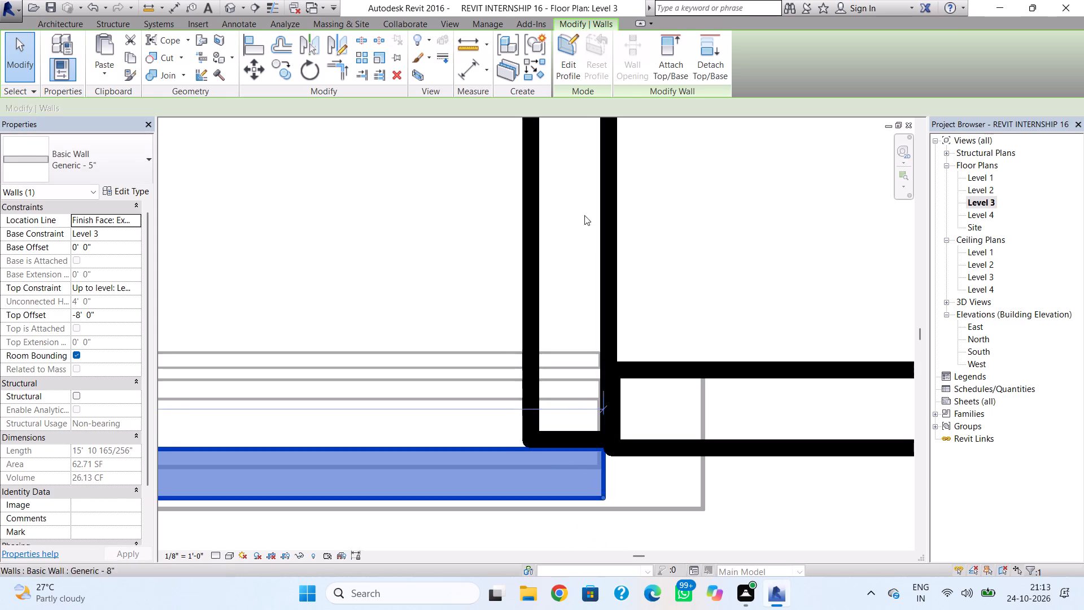
# Nudge the parapet wall's end slightly farther into the tower, to about 15' 11 1/8" long, and check the junction in 3D.
pyautogui.click(234, 8)
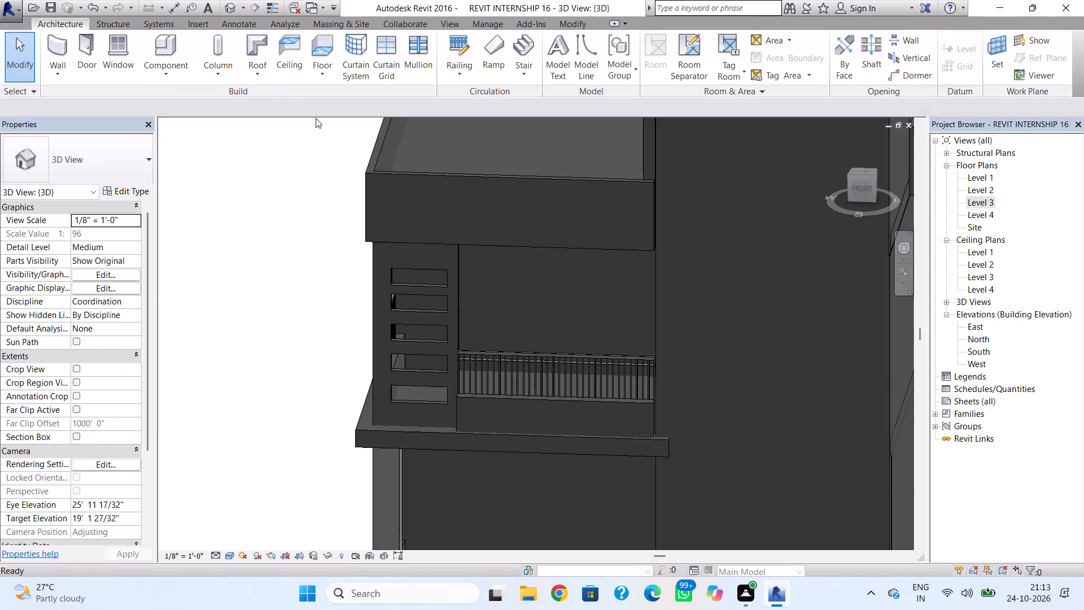
pyautogui.doubleClick(993, 201)
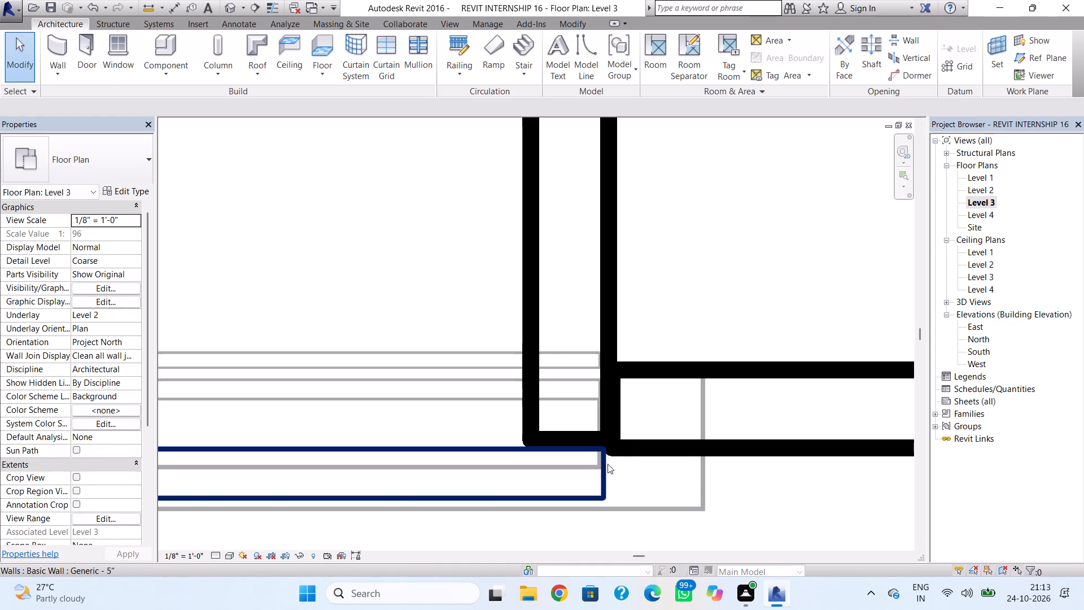
pyautogui.click(603, 467)
pyautogui.press('Right')
pyautogui.press('Right')
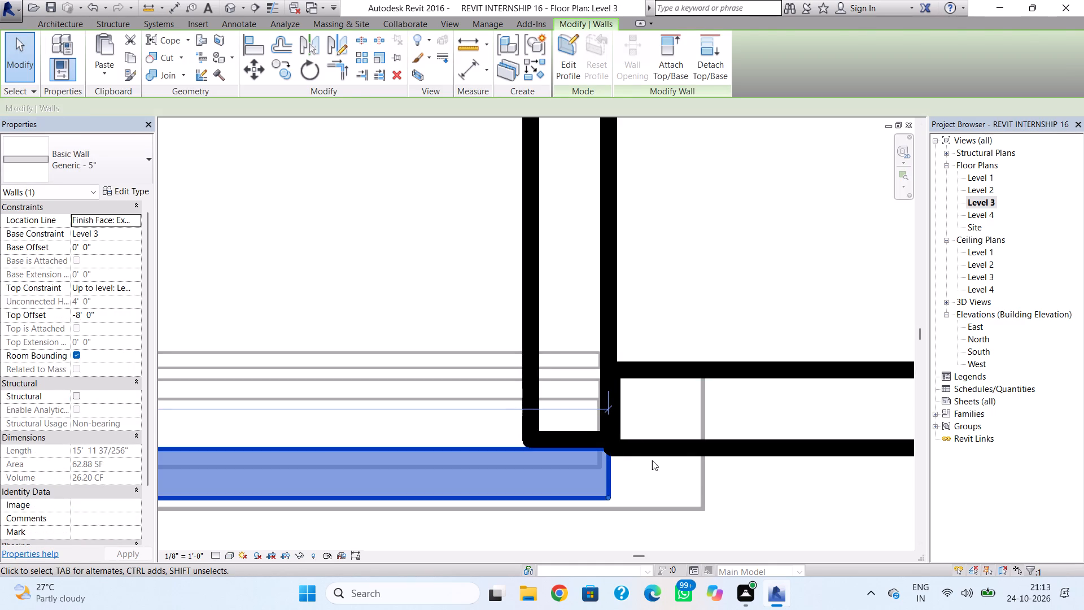
pyautogui.click(651, 463)
pyautogui.click(225, 8)
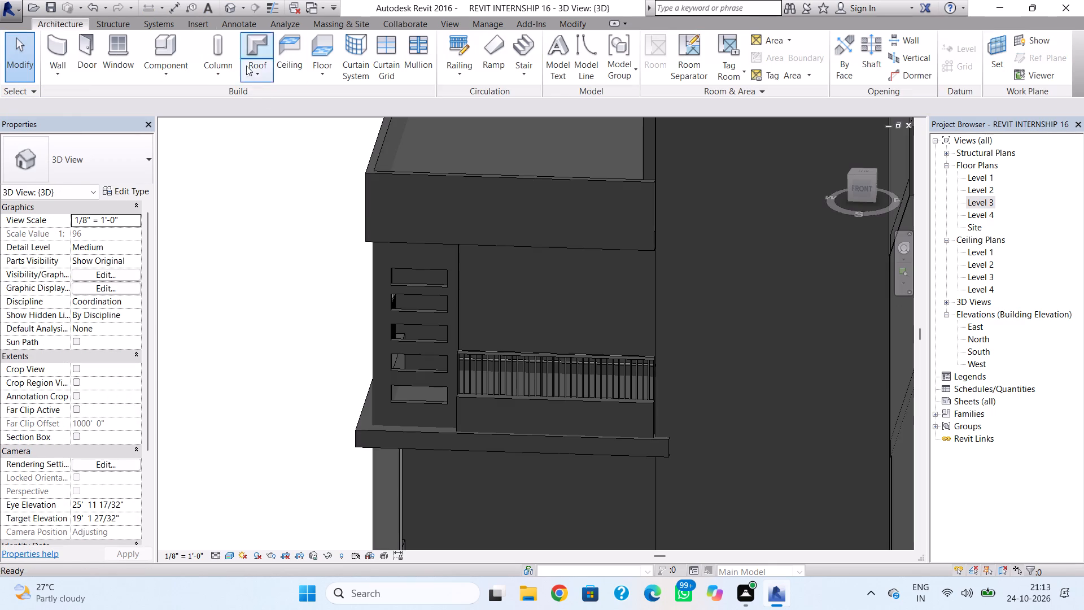
pyautogui.keyDown('shift'); pyautogui.moveTo(447, 240); pyautogui.dragTo(488, 162, button='right'); pyautogui.keyUp('shift')
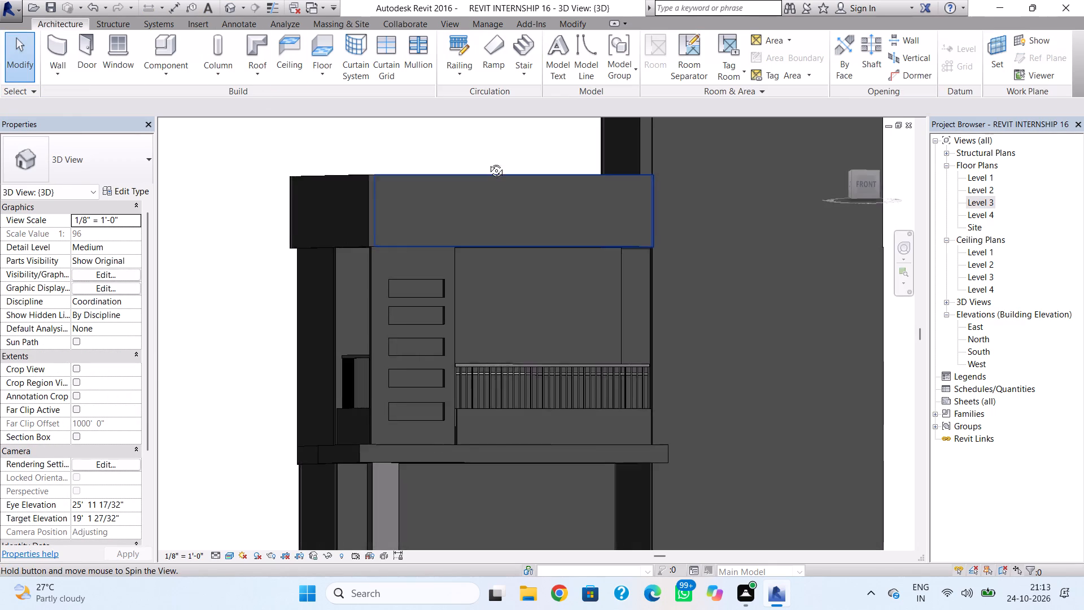
pyautogui.keyDown('shift'); pyautogui.moveTo(488, 162); pyautogui.dragTo(476, 190, button='right'); pyautogui.keyUp('shift')
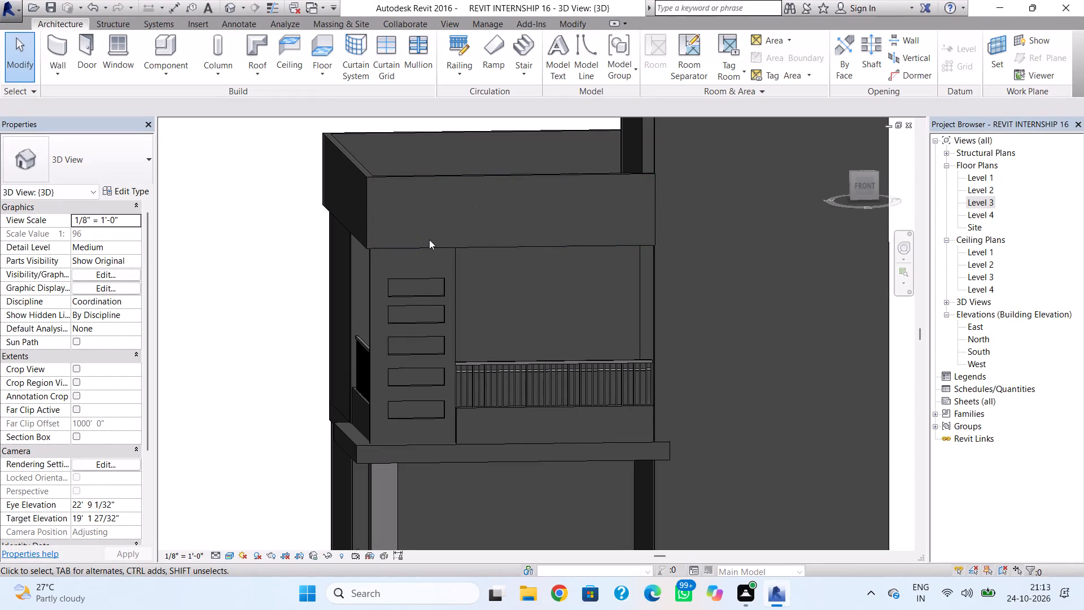
pyautogui.keyDown('shift'); pyautogui.moveTo(473, 243); pyautogui.dragTo(495, 284, button='right'); pyautogui.keyUp('shift')
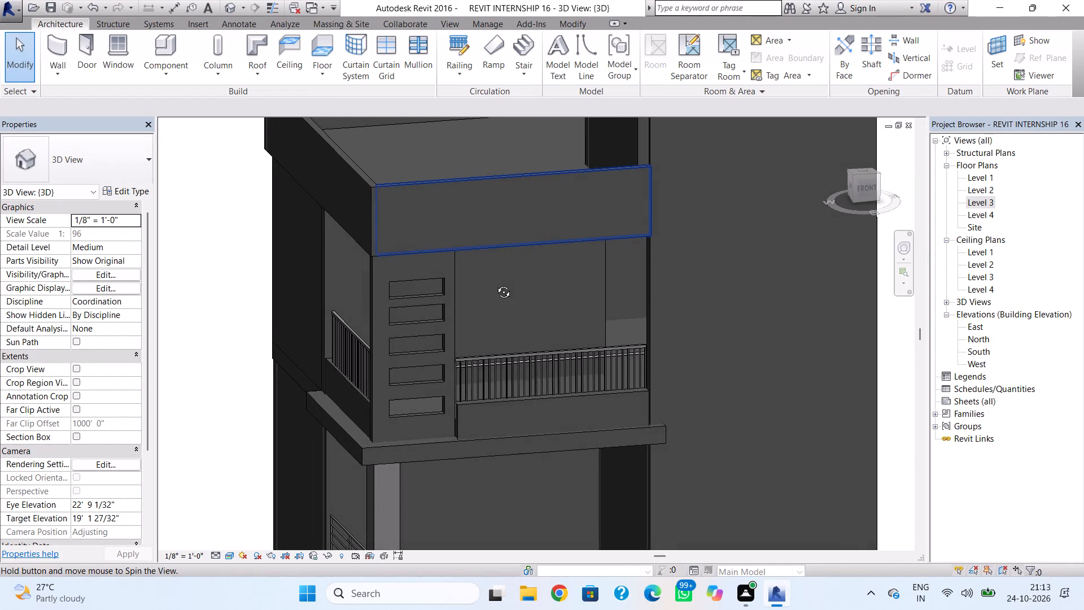
pyautogui.keyDown('shift'); pyautogui.moveTo(495, 284); pyautogui.dragTo(496, 283, button='right'); pyautogui.keyUp('shift')
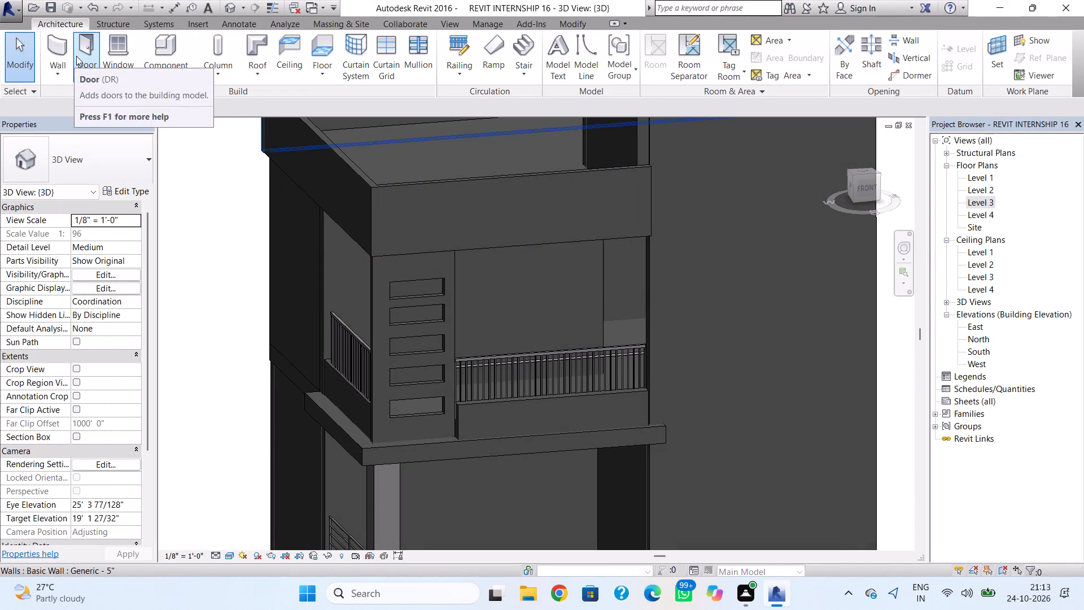
# Place a Single-Flush 36" x 84" door in the Level 2 wall behind the front balcony, near the slotted wall.
pyautogui.click(76, 56)
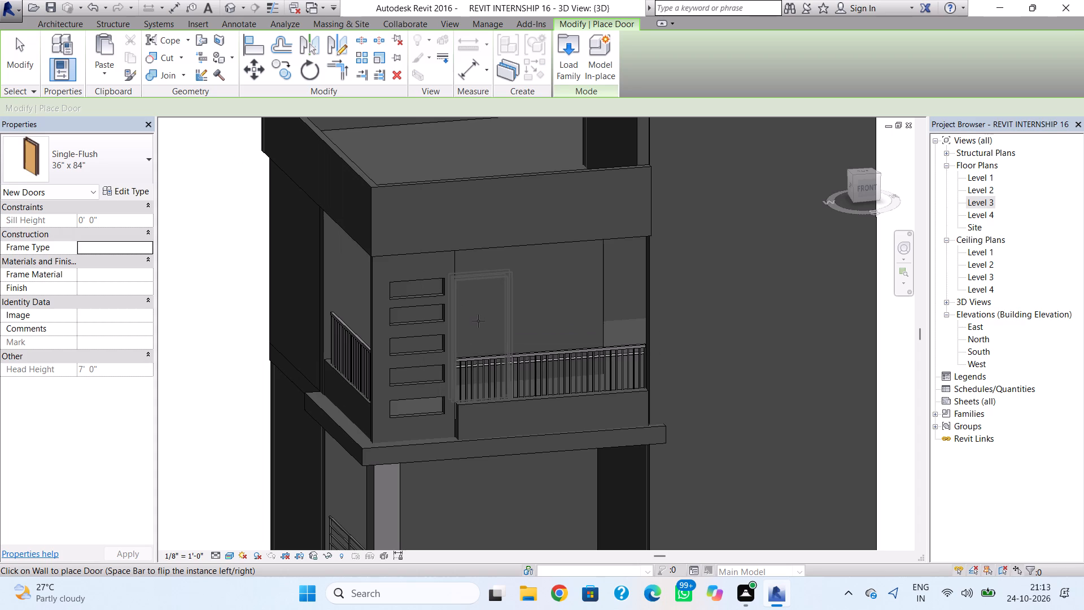
pyautogui.keyDown('shift'); pyautogui.moveTo(485, 298); pyautogui.dragTo(482, 299, button='right'); pyautogui.keyUp('shift')
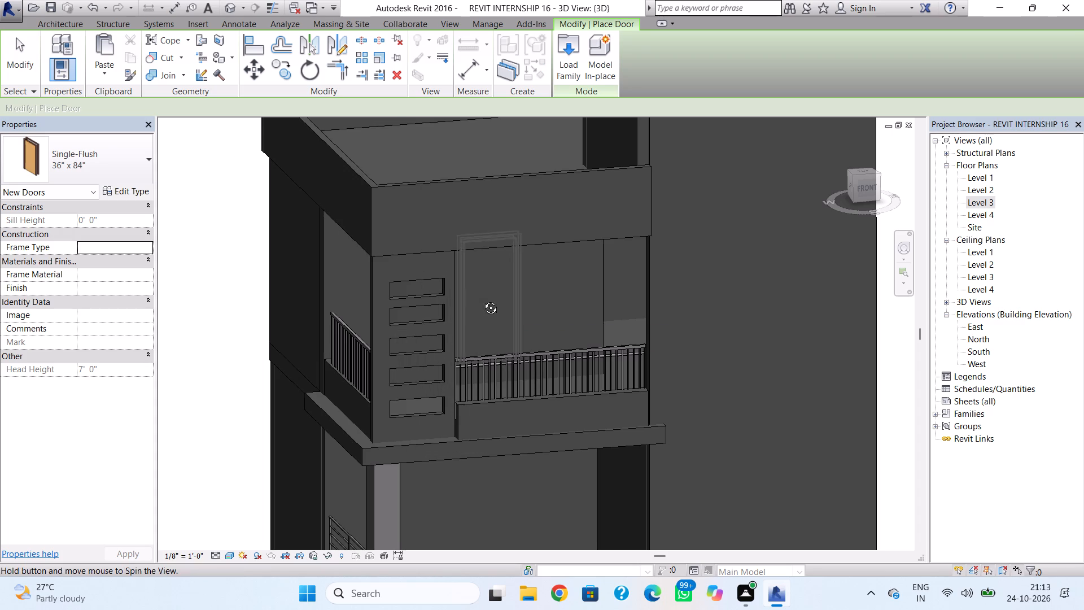
pyautogui.keyDown('shift'); pyautogui.moveTo(482, 299); pyautogui.dragTo(400, 306, button='right'); pyautogui.keyUp('shift')
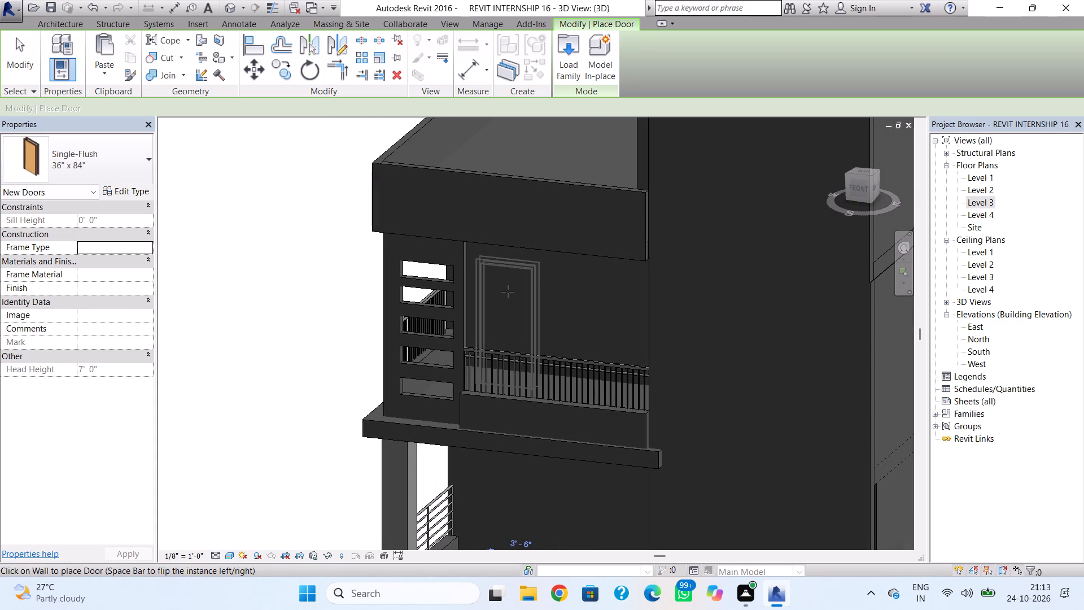
pyautogui.click(508, 291)
# Load the Casement Dbl with Trim window family from the US Imperial Windows library.
pyautogui.click(75, 24)
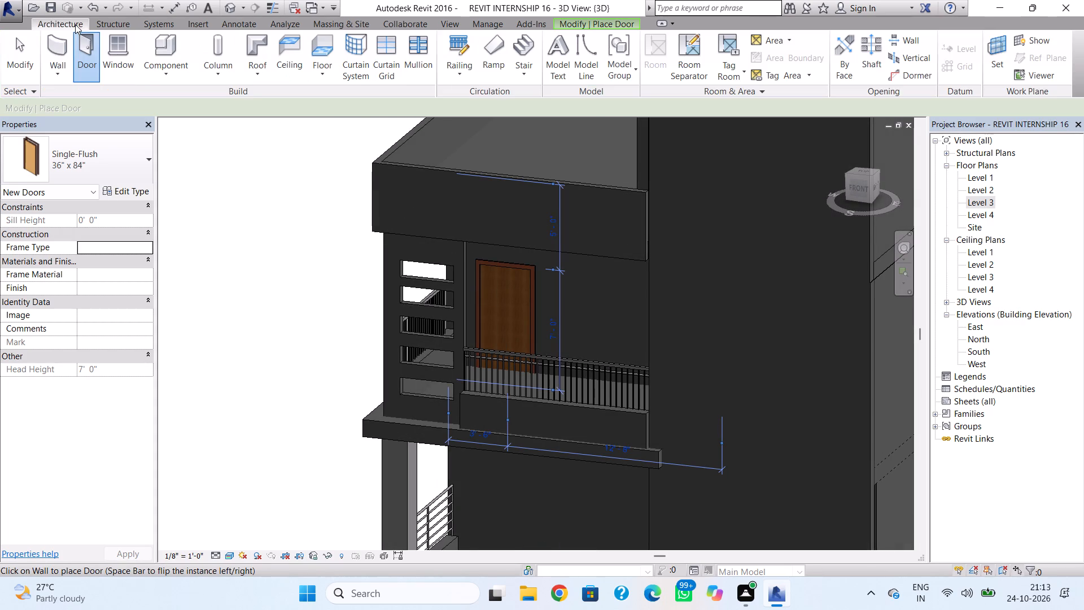
pyautogui.click(116, 55)
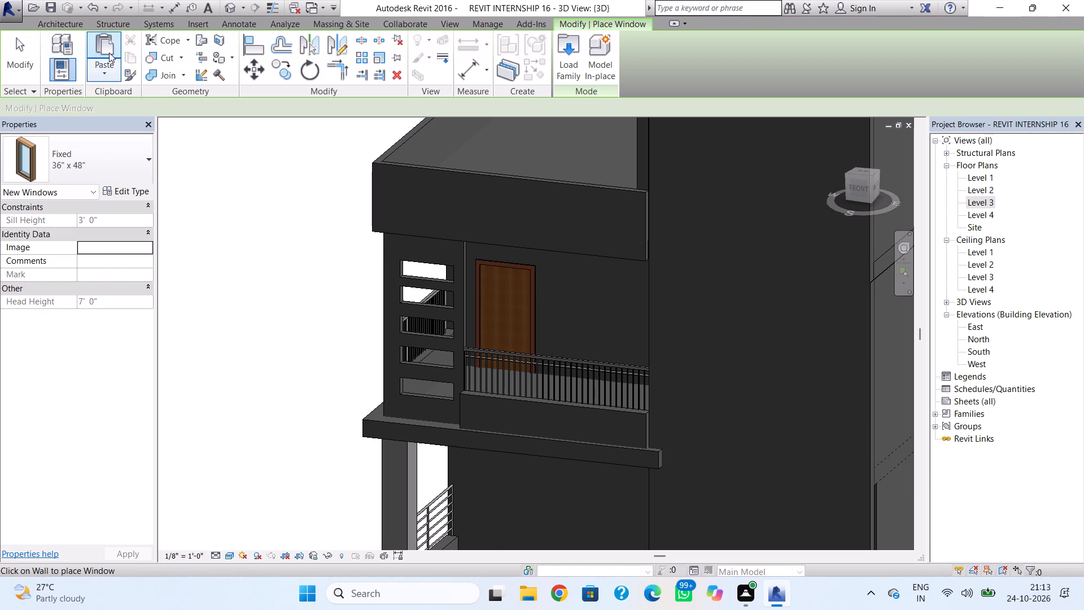
pyautogui.click(67, 19)
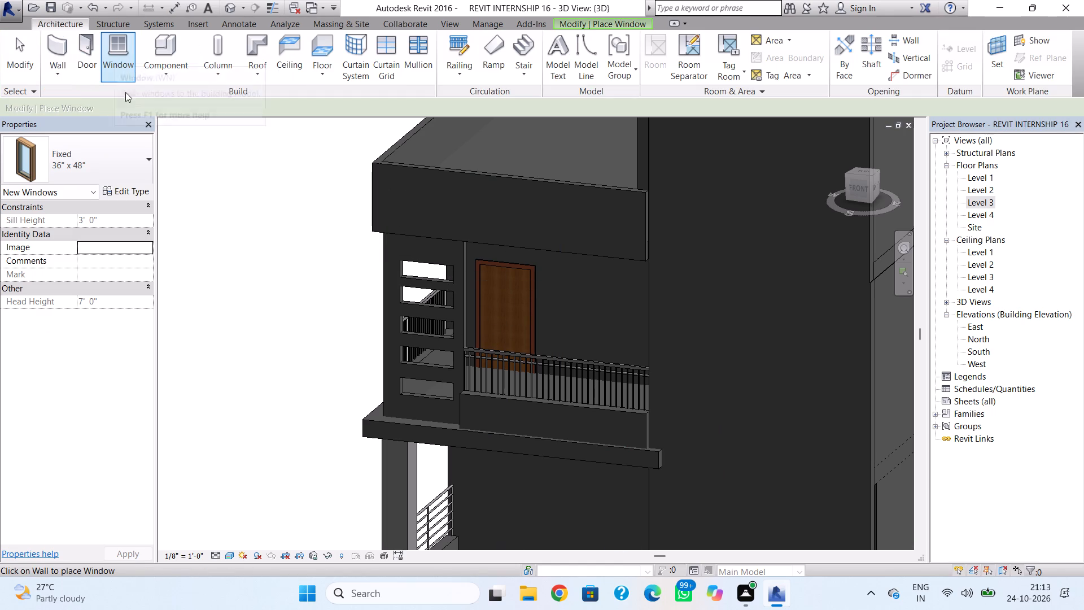
pyautogui.click(142, 153)
pyautogui.click(117, 139)
pyautogui.click(120, 62)
pyautogui.click(587, 25)
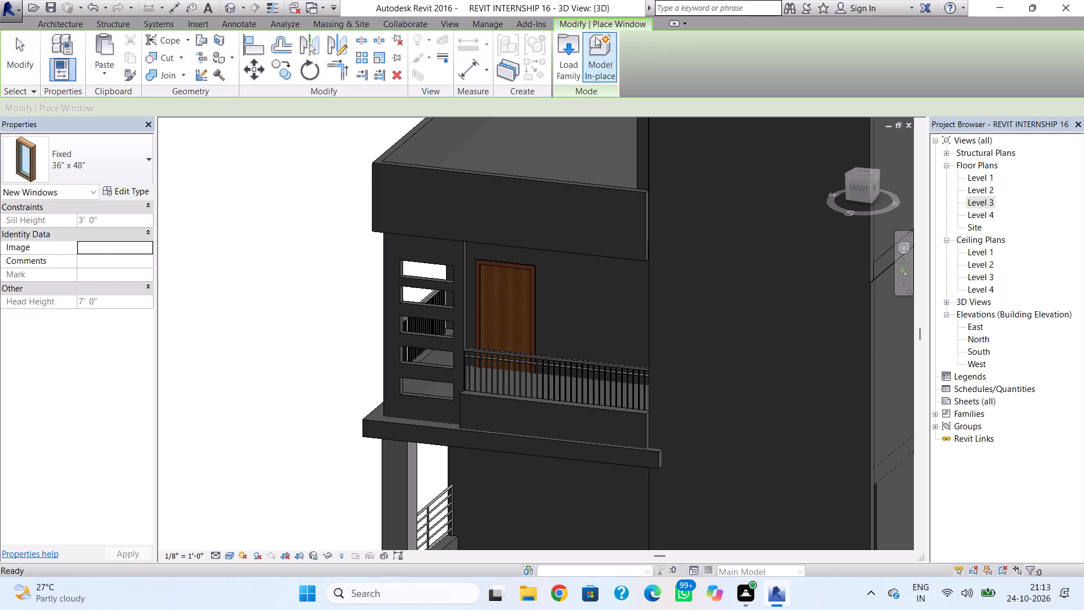
pyautogui.click(556, 64)
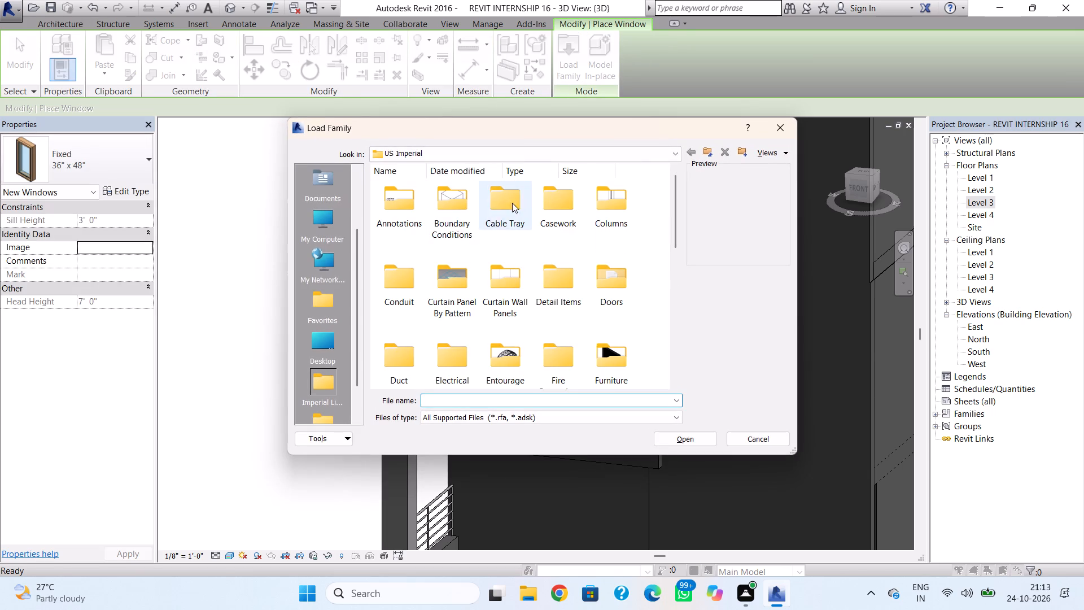
pyautogui.scroll(-5, 543, 249)
pyautogui.doubleClick(524, 350)
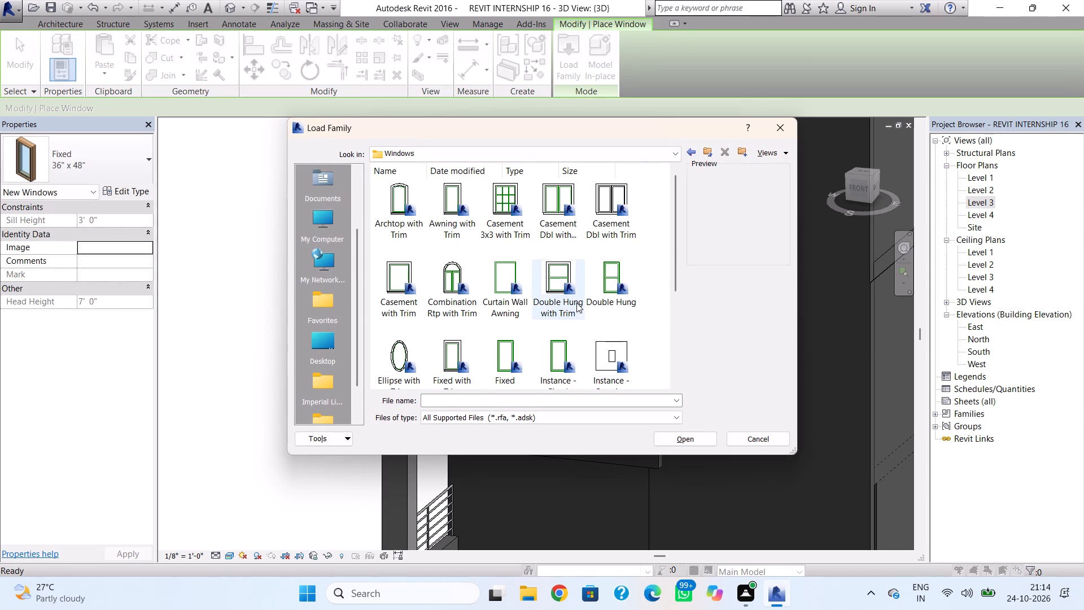
pyautogui.click(560, 210)
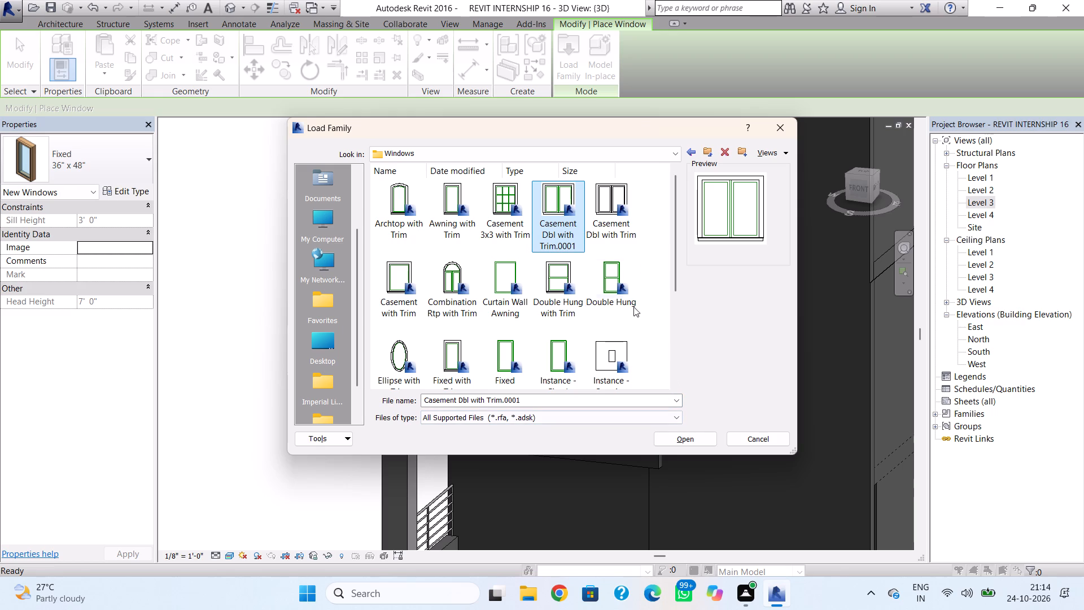
pyautogui.click(605, 202)
pyautogui.click(702, 436)
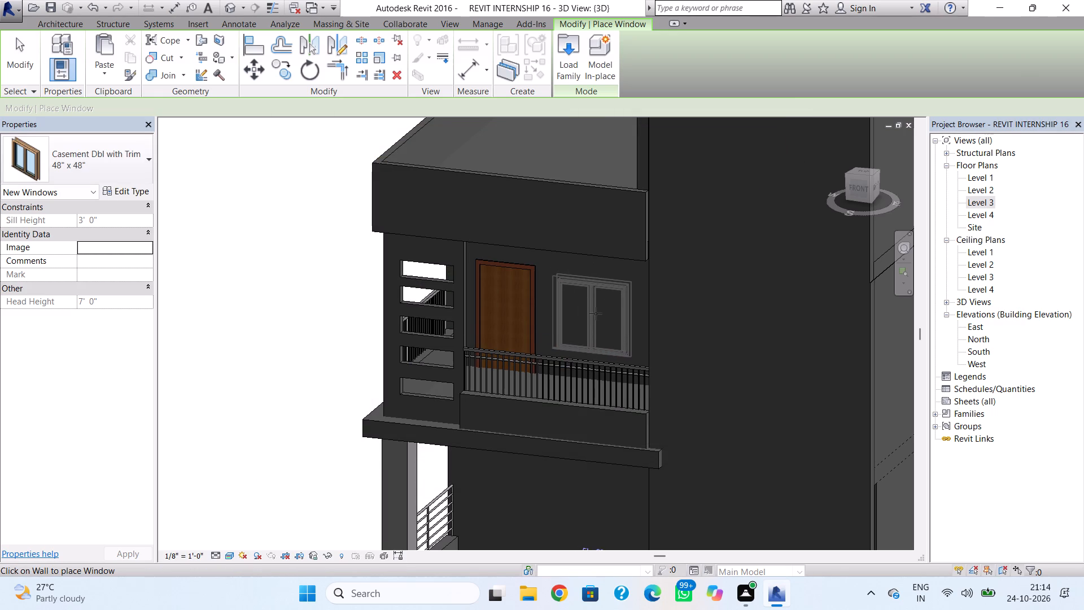
# Place a Casement Dbl with Trim 48" x 48" window beside the balcony door on Level 2.
pyautogui.click(597, 308)
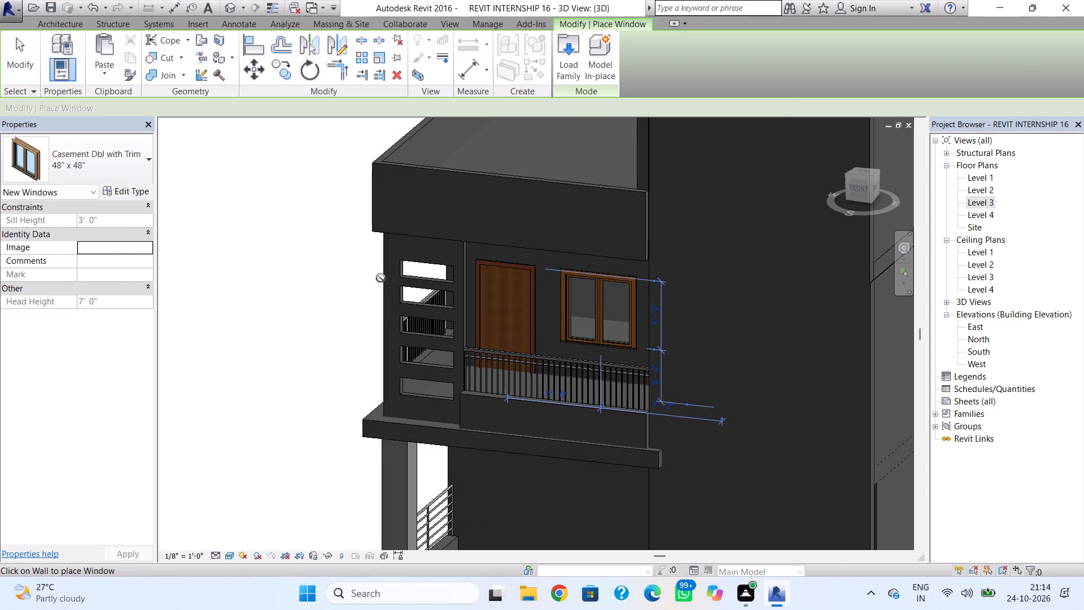
pyautogui.press('Escape')
pyautogui.keyDown('shift'); pyautogui.moveTo(419, 175); pyautogui.dragTo(519, 191, button='right'); pyautogui.keyUp('shift')
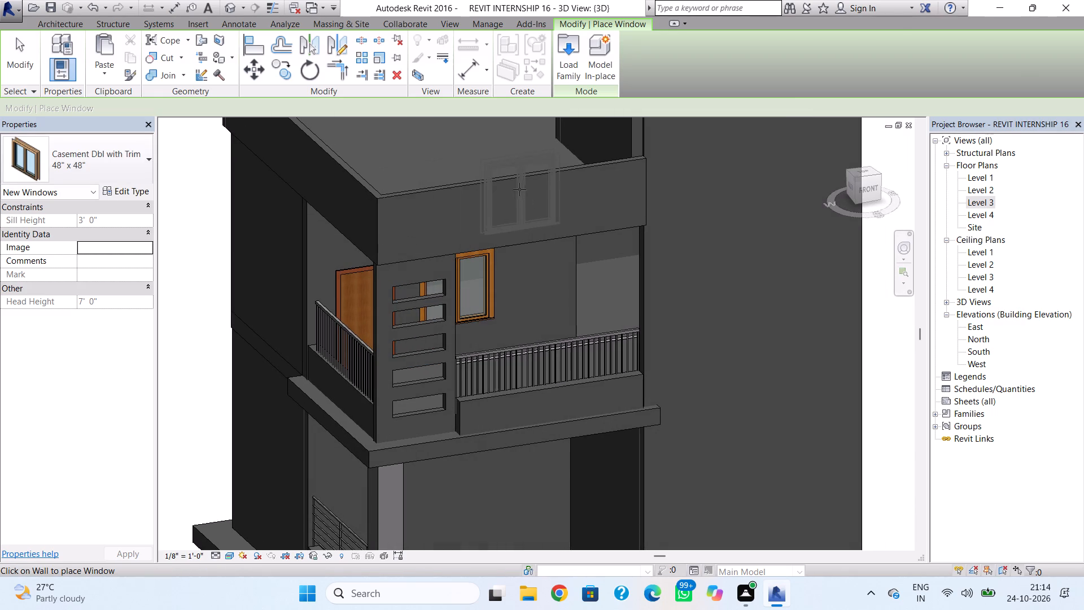
pyautogui.press('Escape')
# Nudge the Level 2 balcony window along its wall, away from the door and toward the tower.
pyautogui.scroll(-2, 549, 282)
pyautogui.moveTo(550, 285); pyautogui.dragTo(550, 264, button='middle')
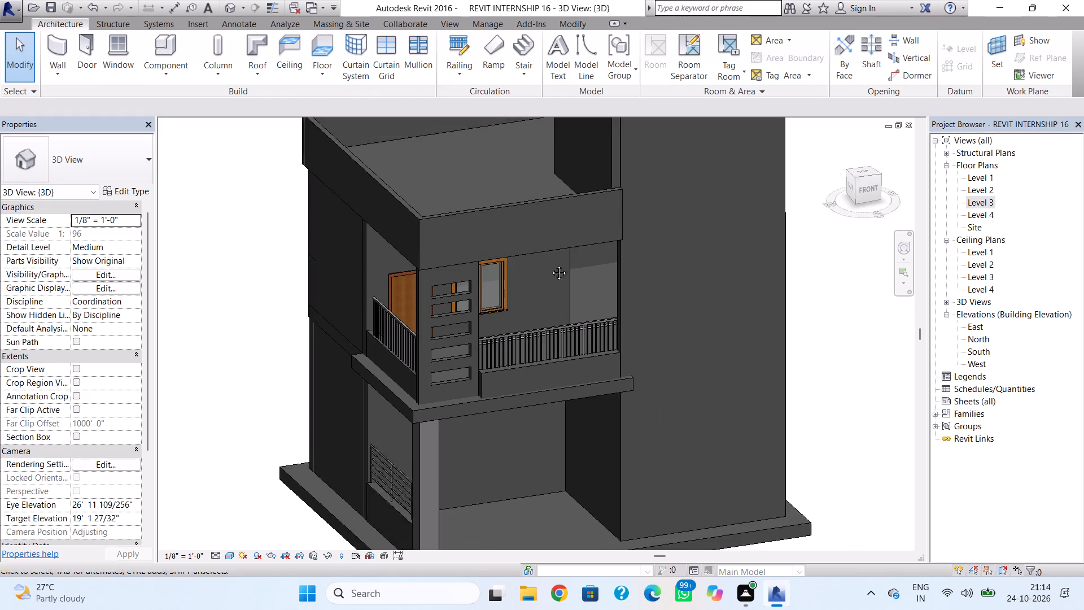
pyautogui.moveTo(550, 264); pyautogui.dragTo(544, 192, button='middle')
pyautogui.click(495, 186)
pyautogui.press('Right')
pyautogui.press('Right')
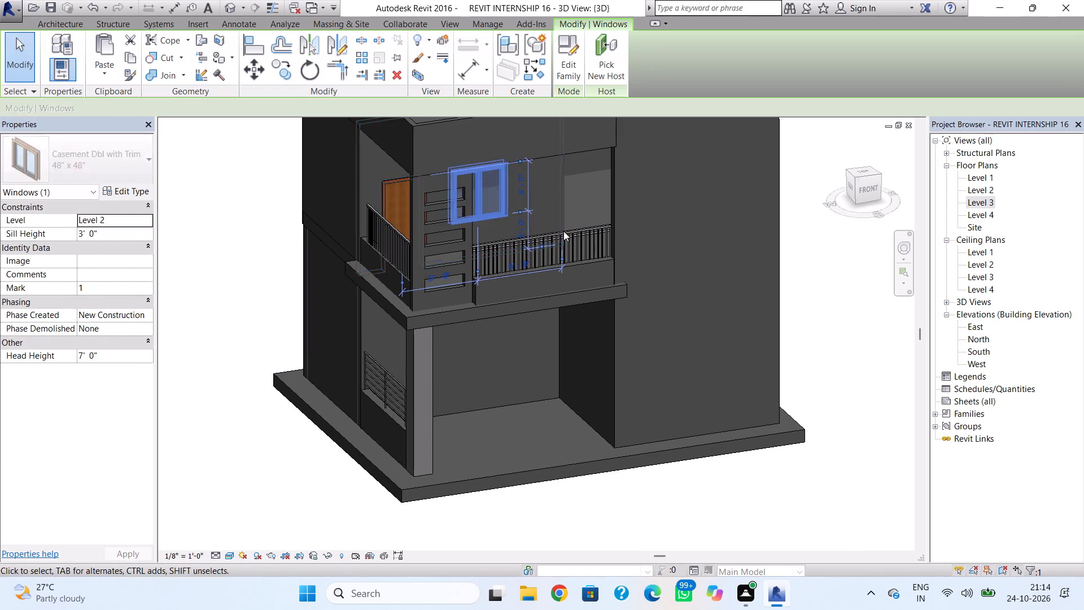
pyautogui.press('Right')
pyautogui.press('Right')
pyautogui.press('Right')
pyautogui.press('Right')
pyautogui.press('Escape')
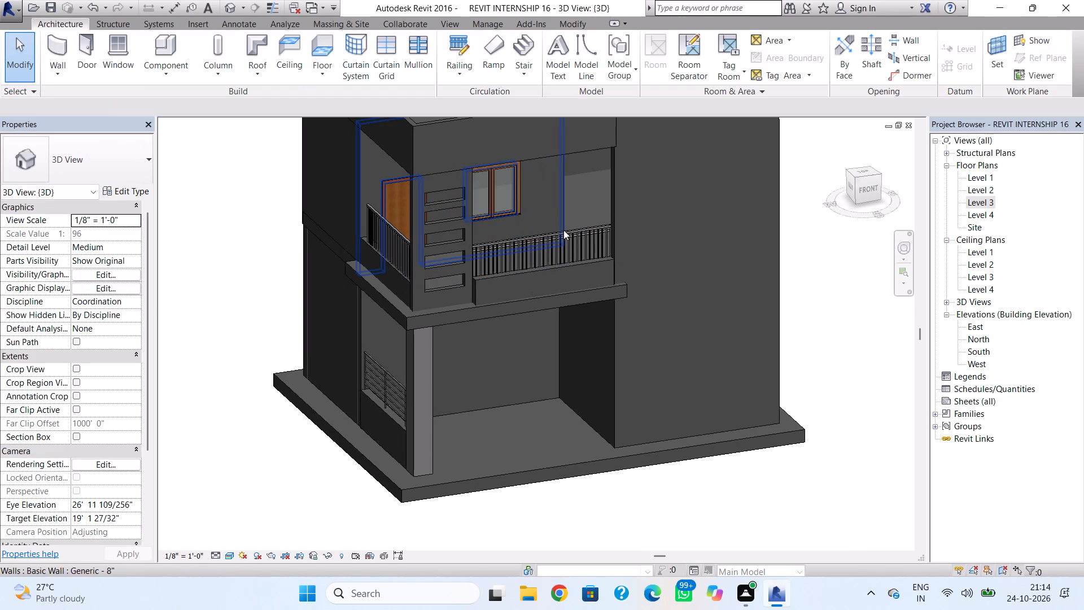
pyautogui.scroll(-1, 556, 304)
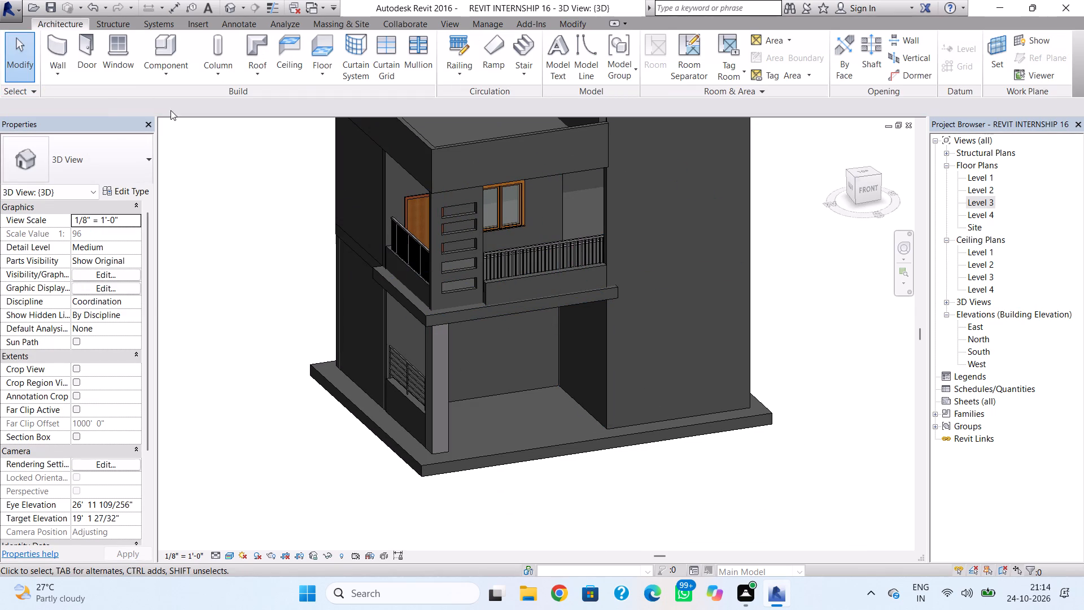
# Place a Single-Flush 36" x 84" door in the ground-floor wall beneath the balcony, about 4' from the wall's end near the column.
pyautogui.click(83, 43)
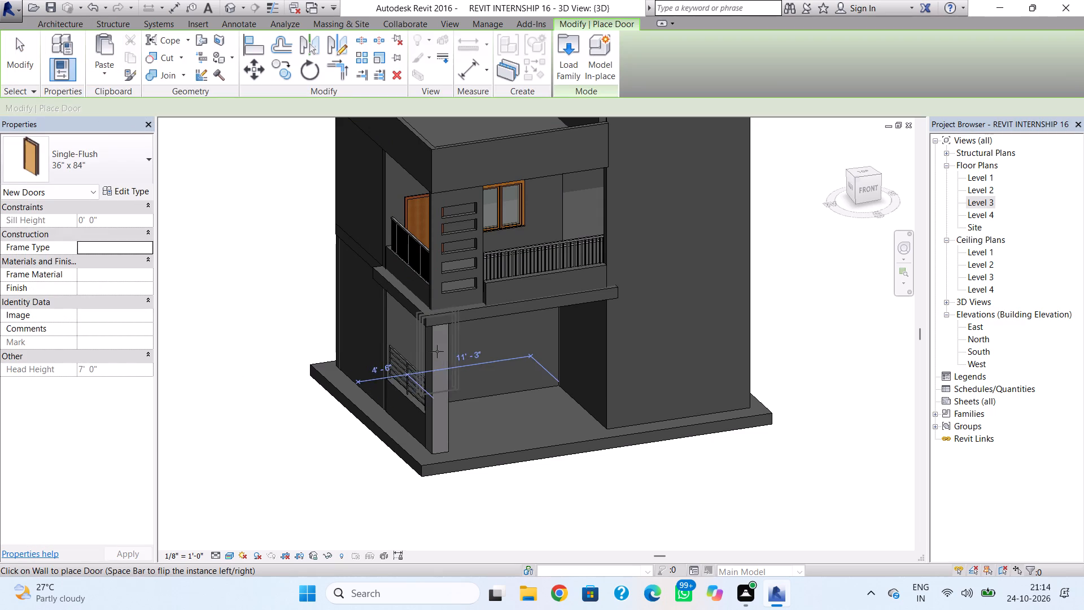
pyautogui.keyDown('shift'); pyautogui.moveTo(435, 351); pyautogui.dragTo(394, 320, button='right'); pyautogui.keyUp('shift')
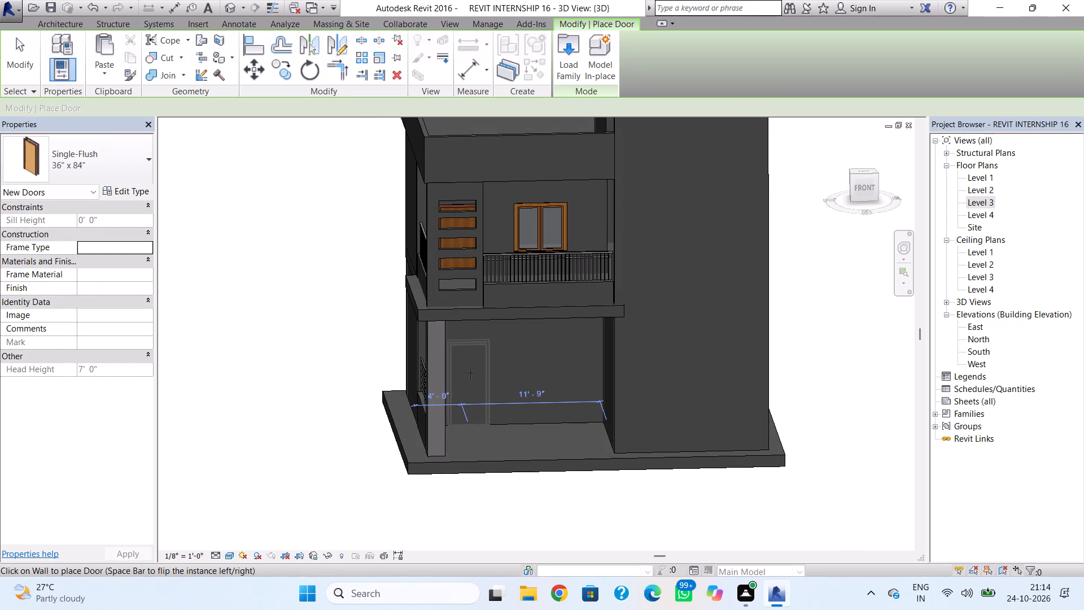
pyautogui.click(469, 373)
pyautogui.press('Escape')
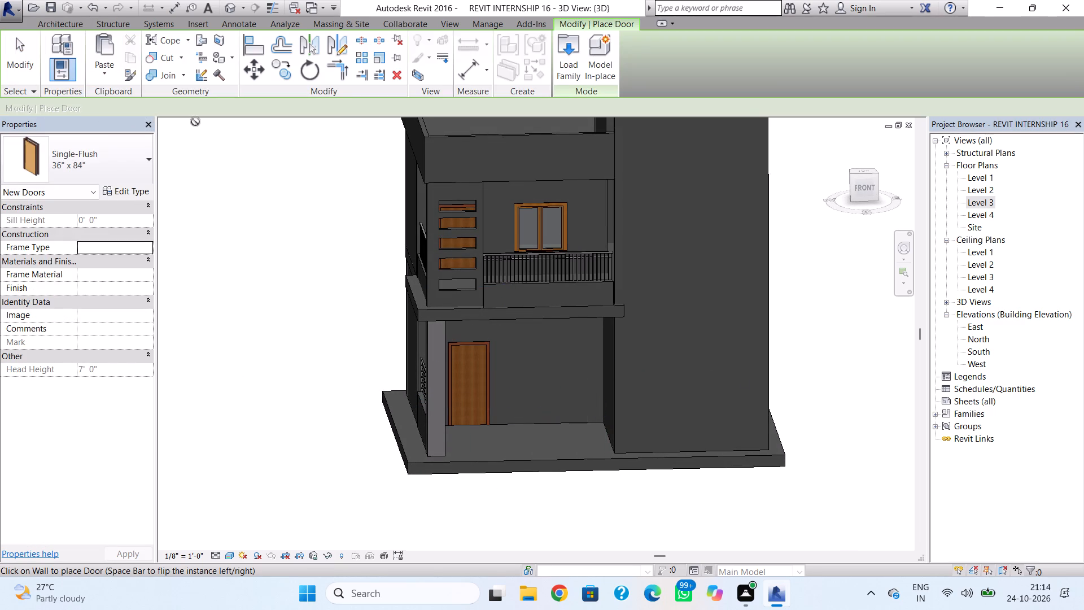
# Place a Casement Dbl with Trim 48" x 48" window in the ground-floor front wall, between the new door and the tower.
pyautogui.click(75, 16)
pyautogui.click(75, 21)
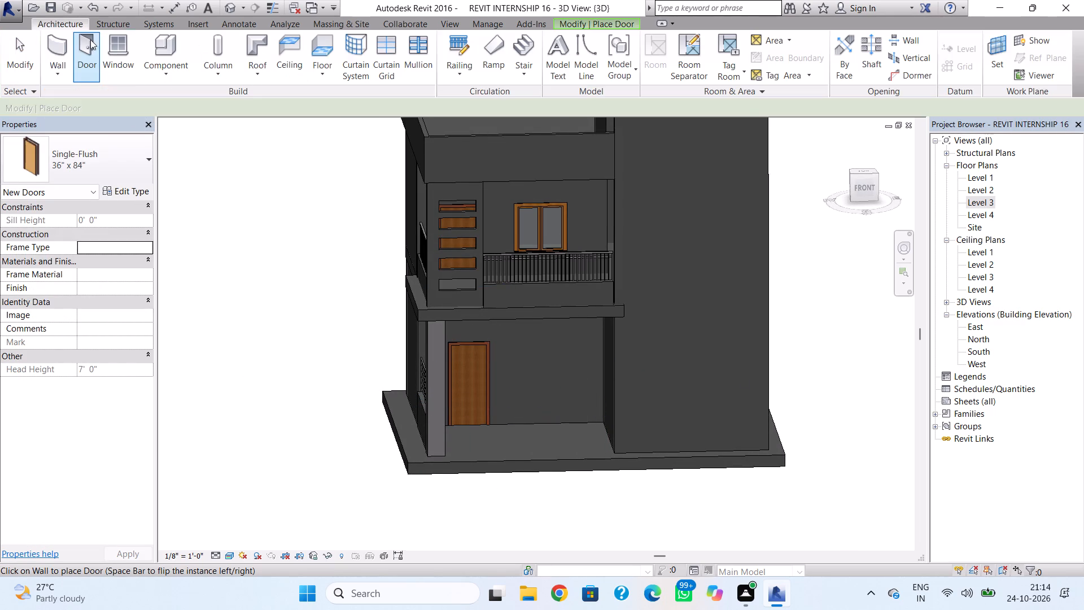
pyautogui.click(114, 50)
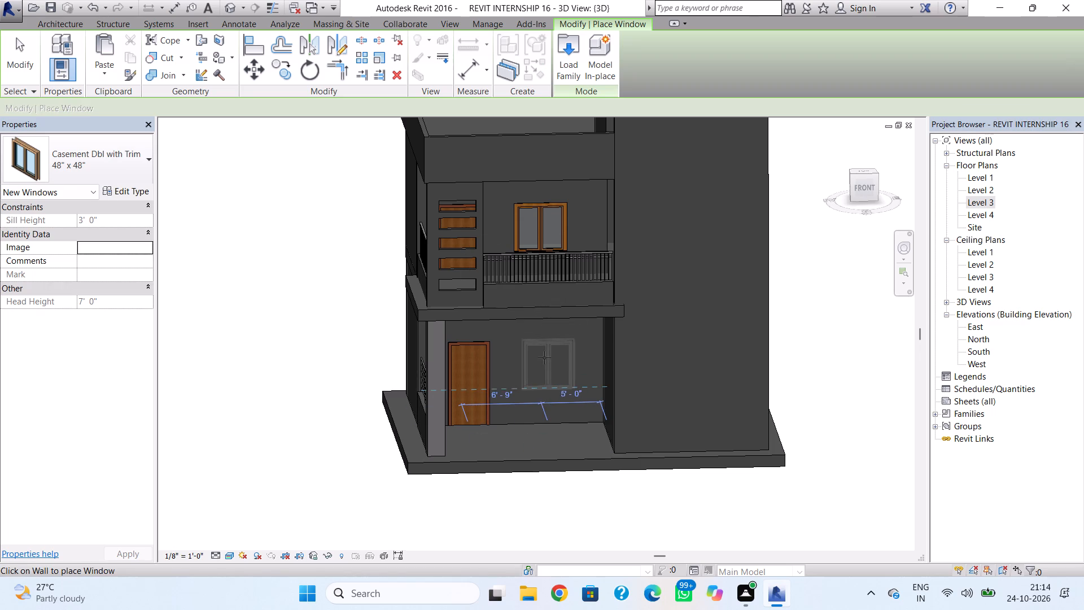
pyautogui.click(544, 358)
pyautogui.press('Escape')
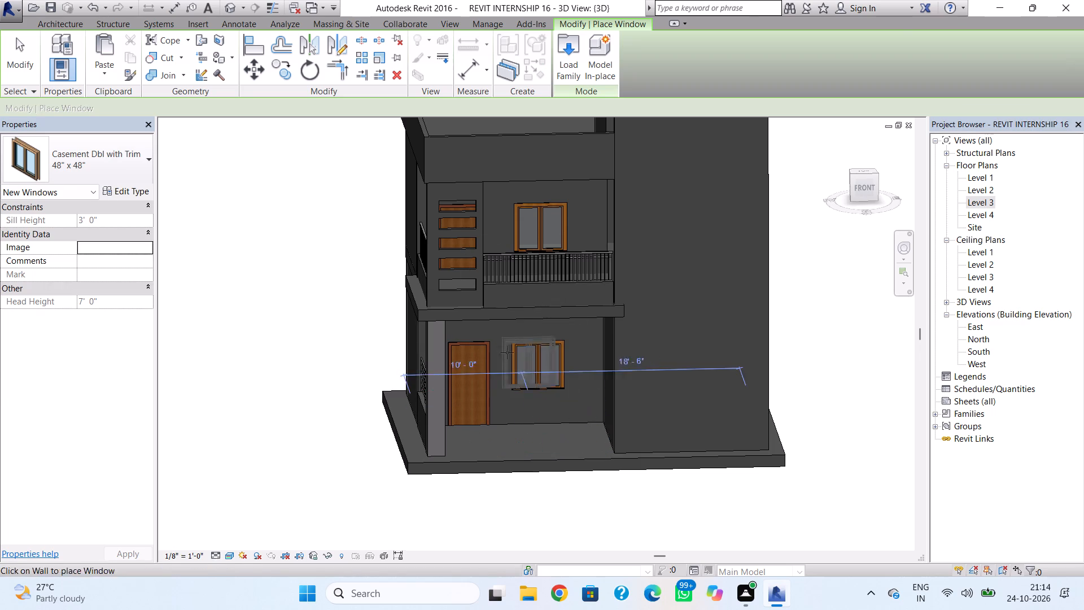
# Place a Single-Flush 36" x 84" door in the tower's side wall facing the roof terrace, about 2' from the wall's rear end.
pyautogui.press('Escape')
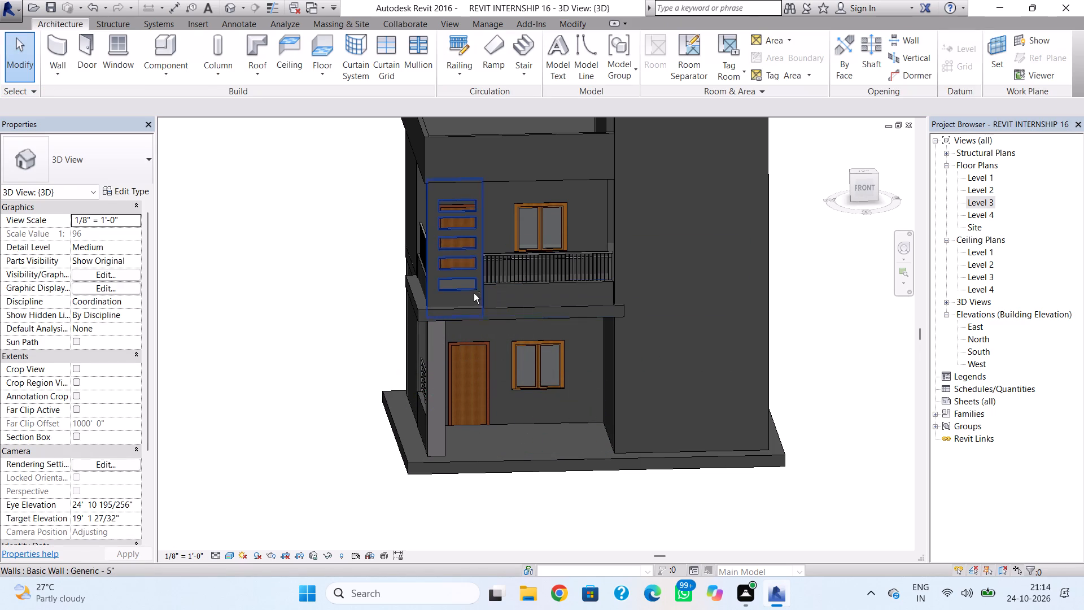
pyautogui.keyDown('shift'); pyautogui.moveTo(473, 294); pyautogui.dragTo(521, 354, button='right'); pyautogui.keyUp('shift')
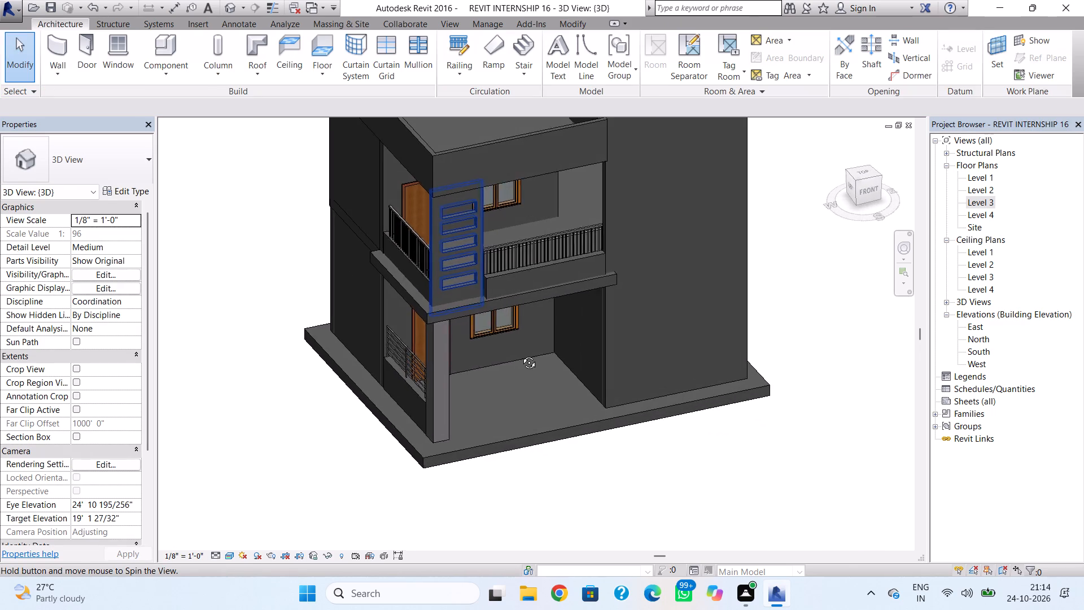
pyautogui.keyDown('shift'); pyautogui.moveTo(521, 354); pyautogui.dragTo(492, 310, button='right'); pyautogui.keyUp('shift')
pyautogui.scroll(-1, 490, 301)
pyautogui.moveTo(491, 306); pyautogui.dragTo(500, 417, button='middle')
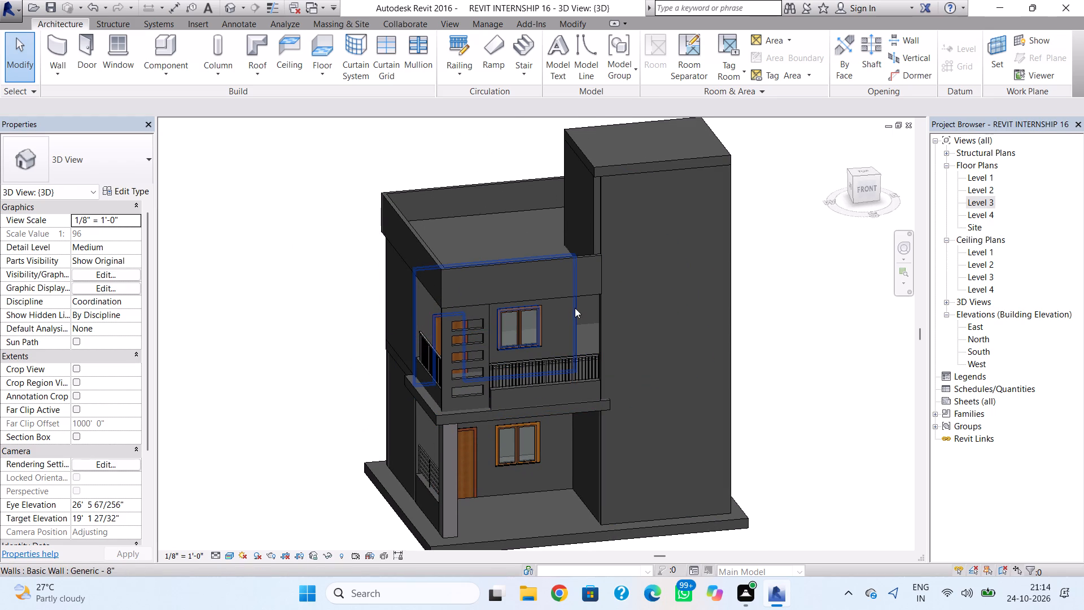
pyautogui.keyDown('shift'); pyautogui.moveTo(571, 304); pyautogui.dragTo(646, 290, button='right'); pyautogui.keyUp('shift')
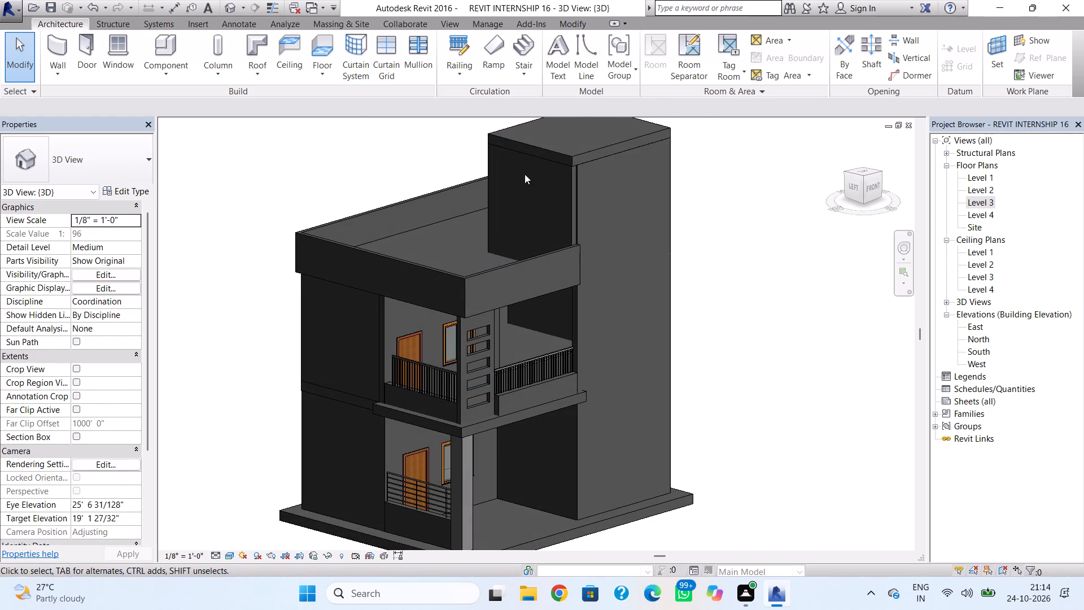
pyautogui.click(92, 46)
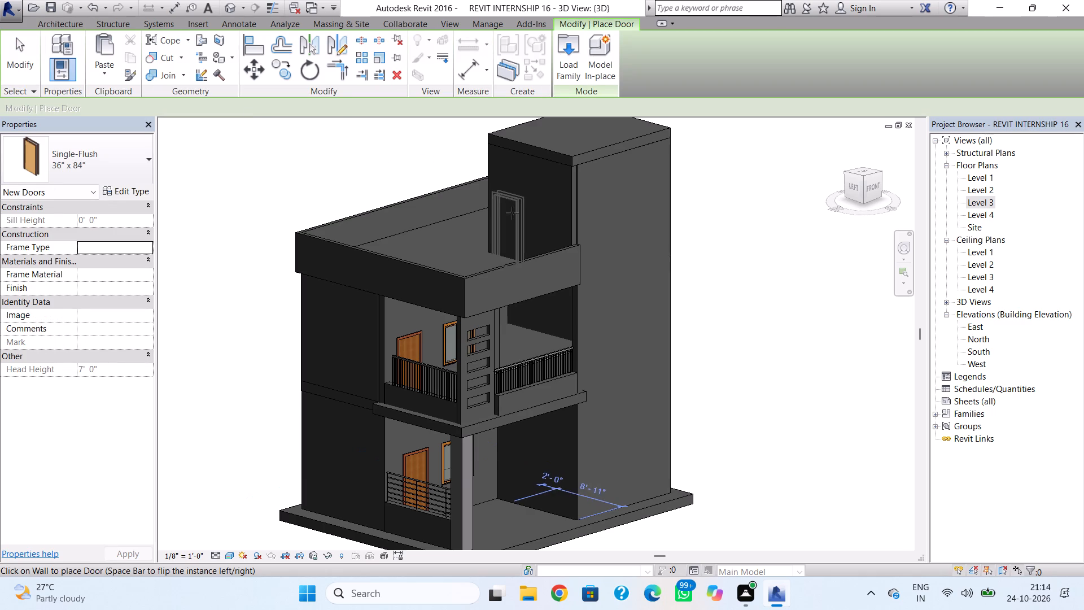
pyautogui.click(512, 218)
pyautogui.press('Escape')
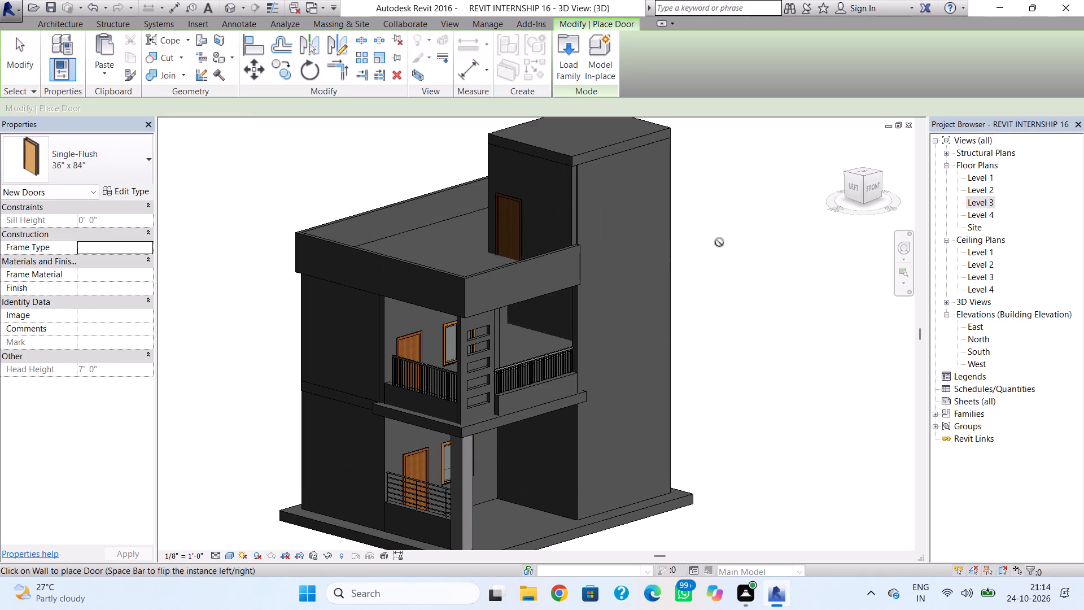
# In the Level 3 plan, stretch the front end of the tower's side wall forward to the outer edge of the adjoining front parapet.
pyautogui.doubleClick(984, 203)
pyautogui.click(592, 429)
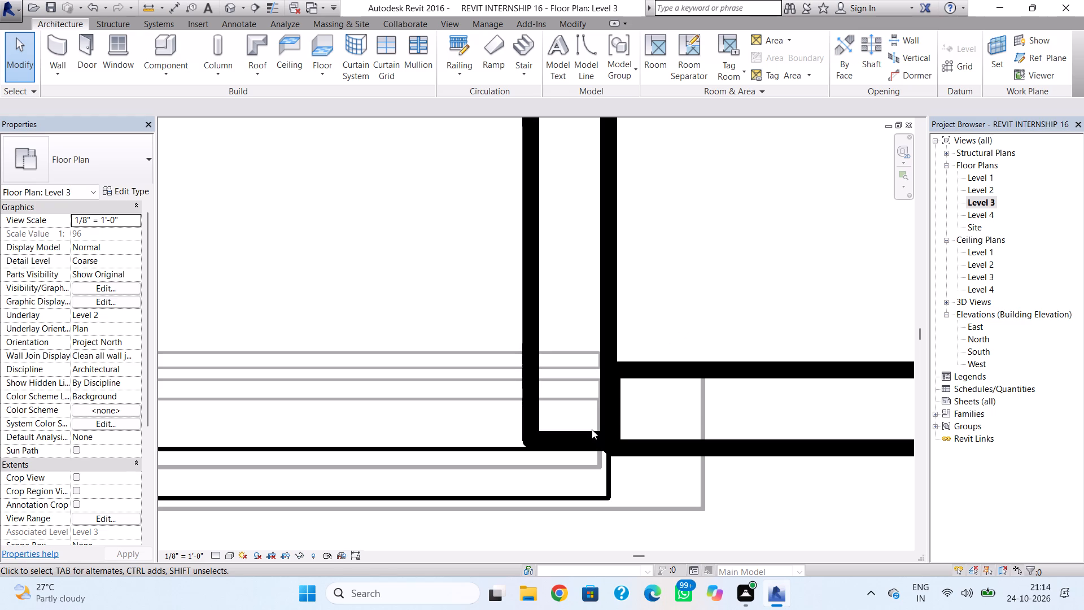
pyautogui.click(587, 439)
pyautogui.moveTo(530, 444); pyautogui.dragTo(530, 446)
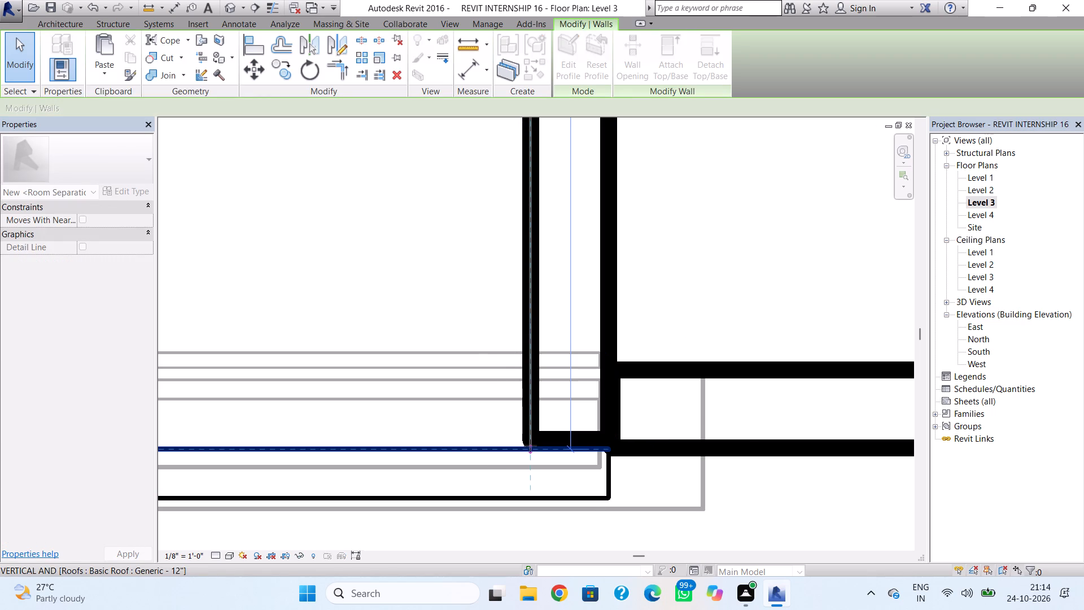
pyautogui.moveTo(530, 446); pyautogui.dragTo(530, 451)
pyautogui.click(482, 437)
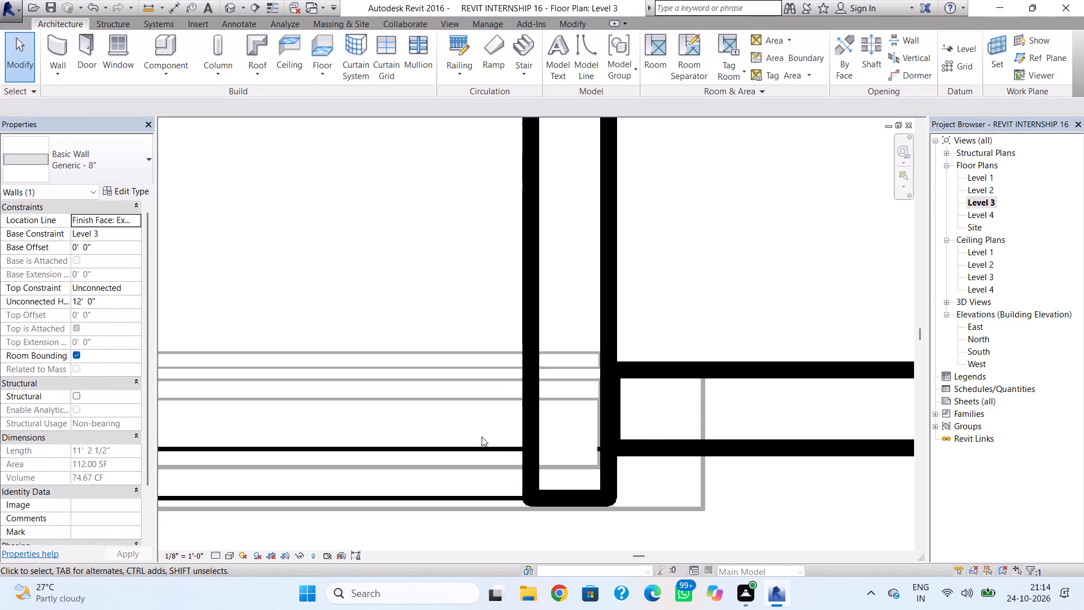
pyautogui.click(224, 5)
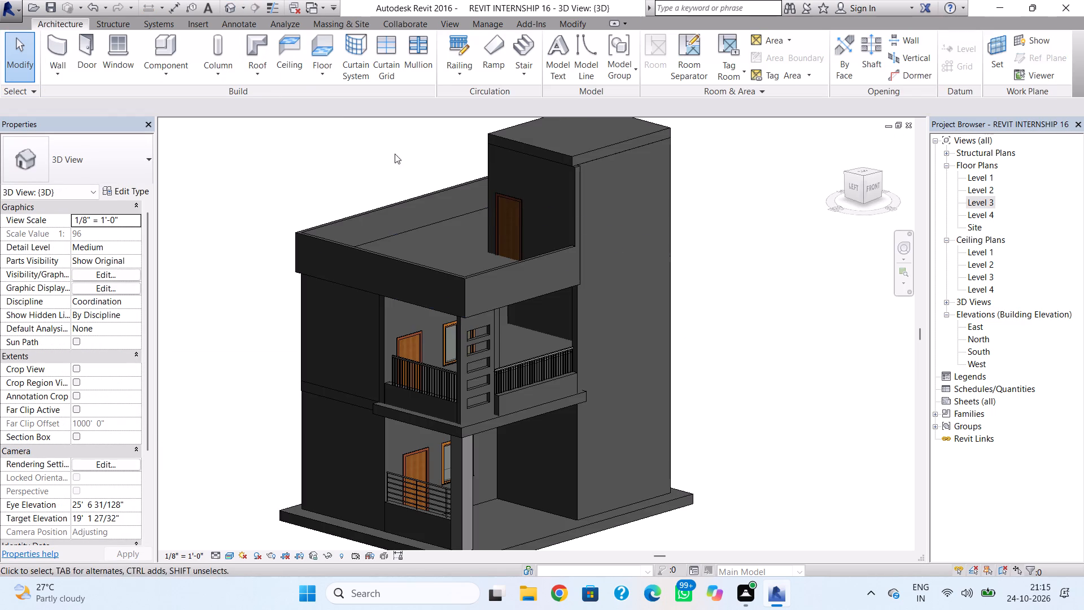
pyautogui.press('Escape')
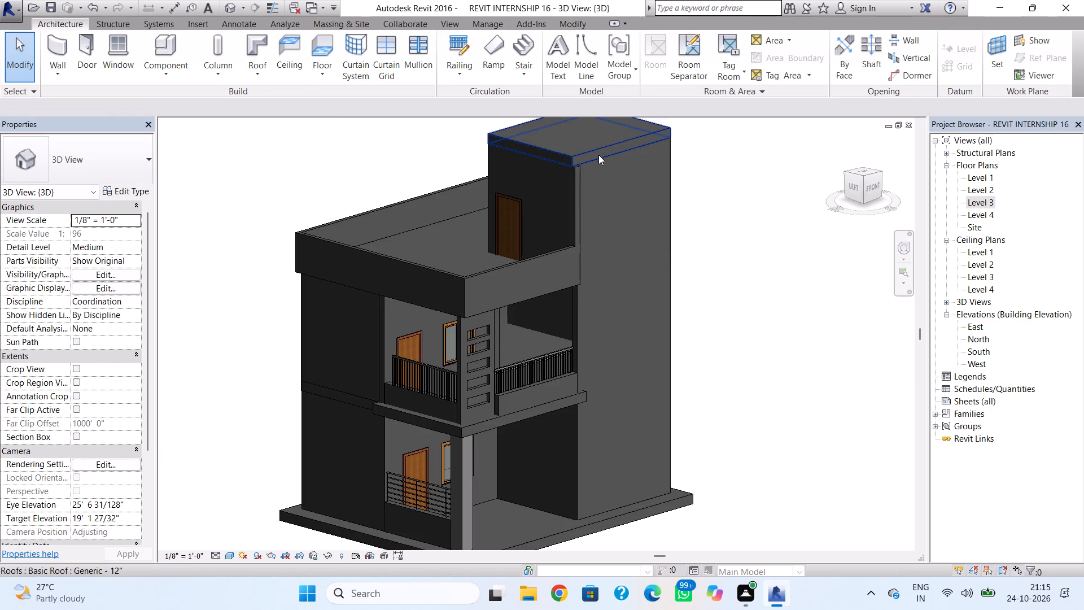
# Edit the tower roof's footprint, moving its front edge outward to the front end of the extended side wall, and finish the footprint.
pyautogui.click(598, 154)
pyautogui.doubleClick(635, 142)
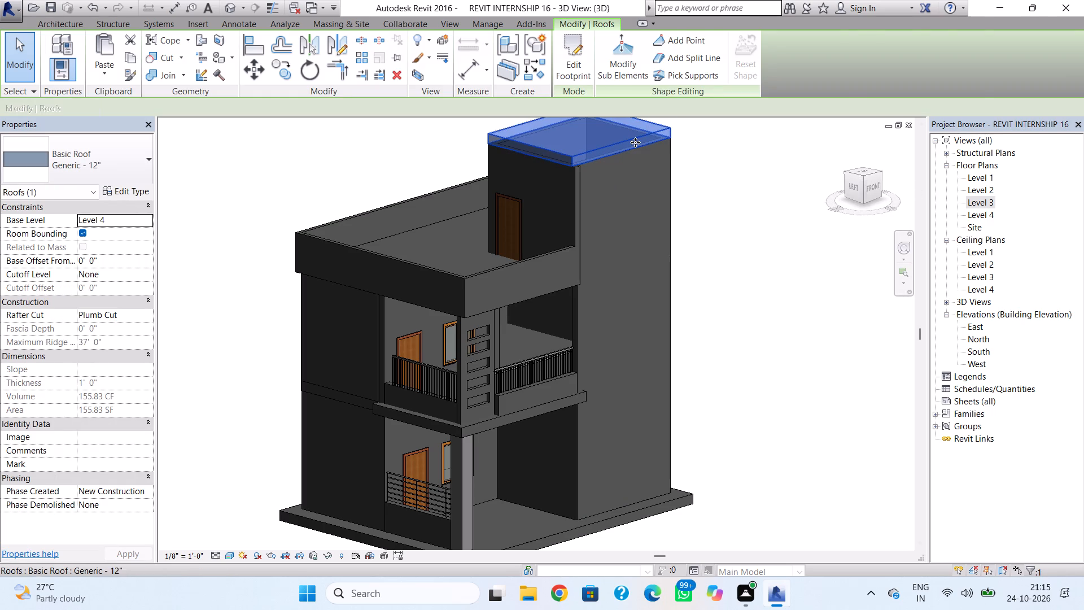
pyautogui.doubleClick(986, 203)
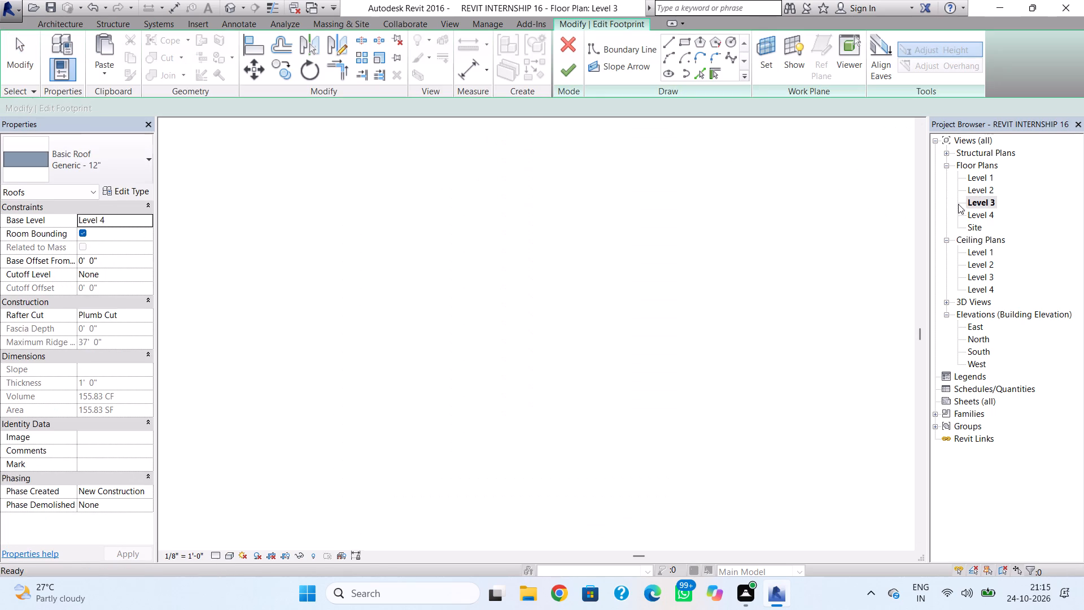
pyautogui.scroll(-3, 843, 263)
pyautogui.moveTo(805, 238); pyautogui.dragTo(751, 221, button='middle')
pyautogui.click(763, 367)
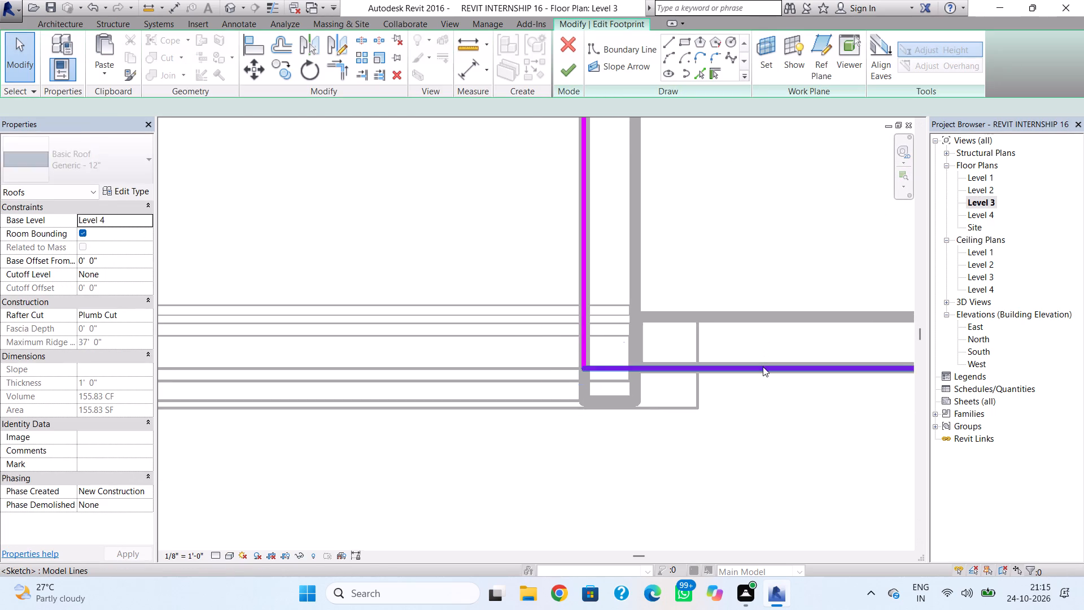
pyautogui.press('Down')
pyautogui.press('Down')
pyautogui.press('Down')
pyautogui.press('Down')
pyautogui.press('Down')
pyautogui.press('Down')
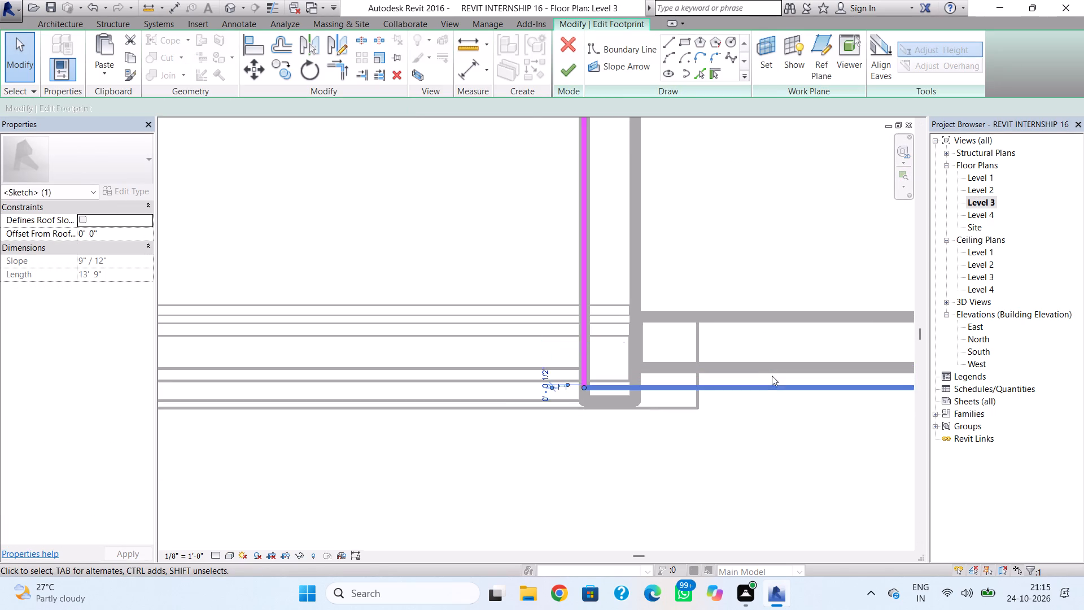
pyautogui.press('Down')
pyautogui.press('Down')
pyautogui.press('Down')
pyautogui.press('Down')
pyautogui.press('Down')
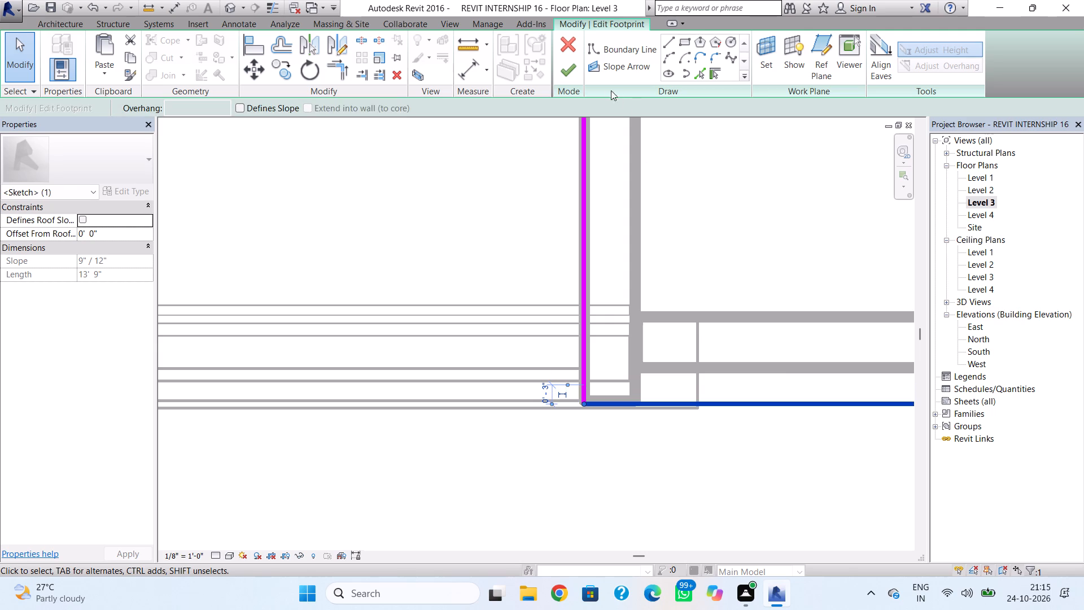
pyautogui.click(576, 73)
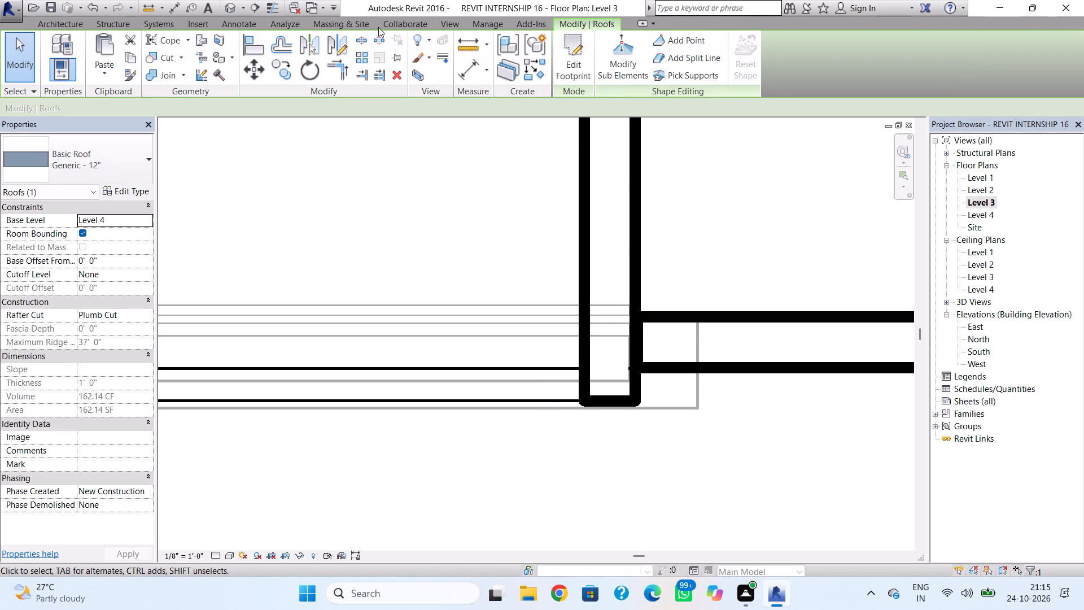
pyautogui.click(226, 9)
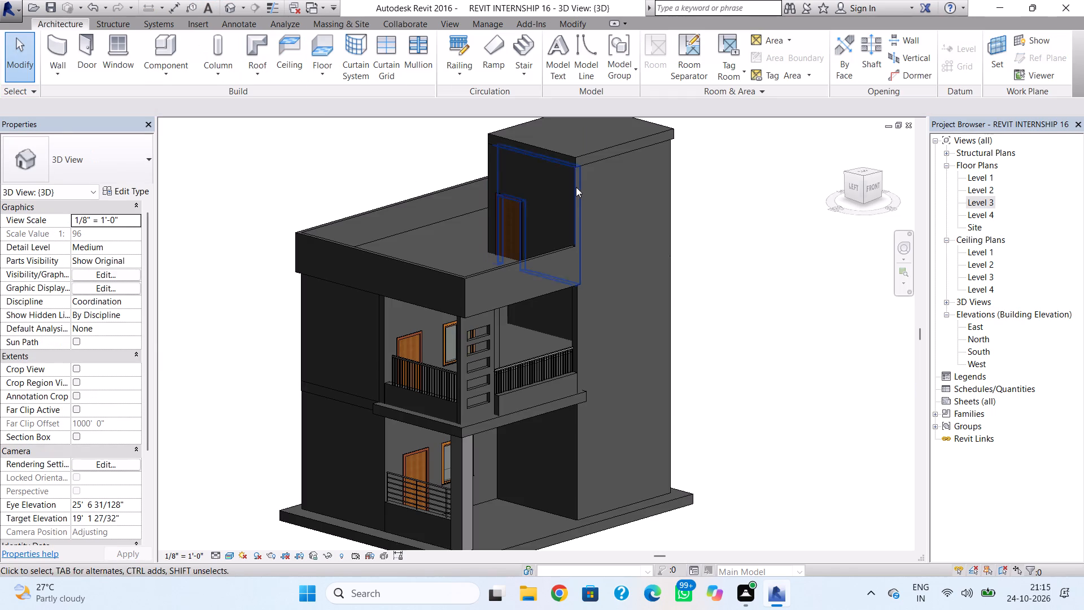
pyautogui.press('Escape')
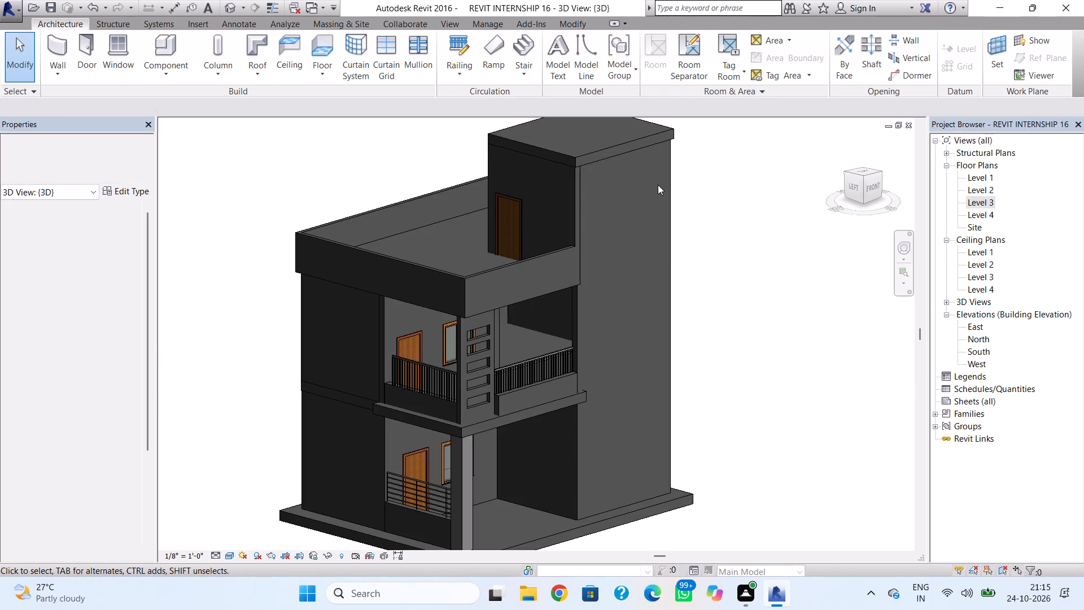
# Start an in-place model in the Walls category, keeping the default name Walls 1.
pyautogui.keyDown('shift'); pyautogui.moveTo(648, 184); pyautogui.dragTo(680, 219, button='right'); pyautogui.keyUp('shift')
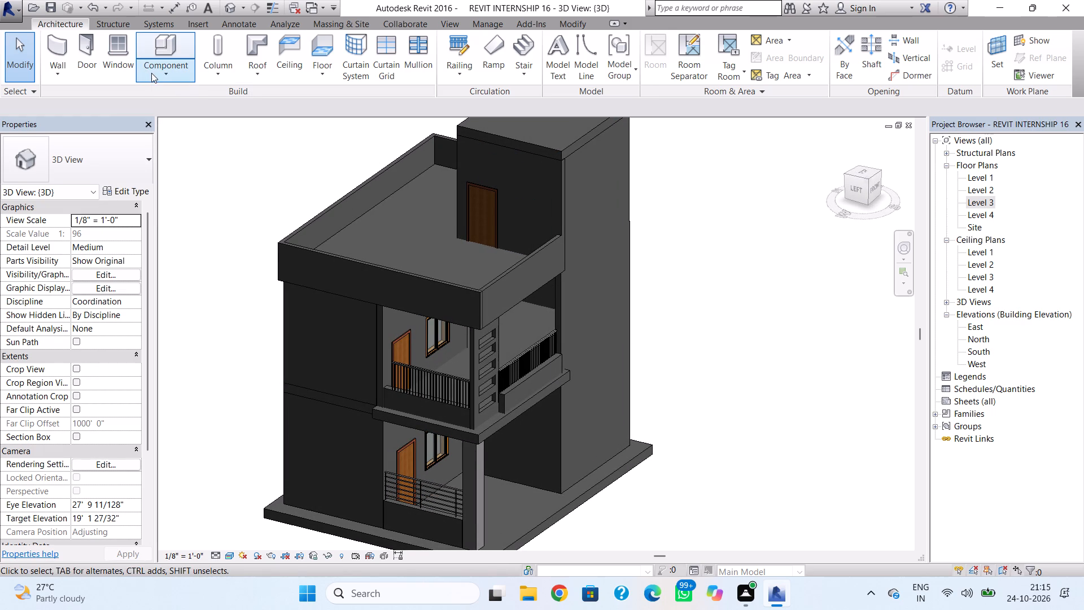
pyautogui.click(151, 73)
pyautogui.click(178, 121)
pyautogui.scroll(-5, 515, 211)
pyautogui.moveTo(635, 222); pyautogui.dragTo(634, 298)
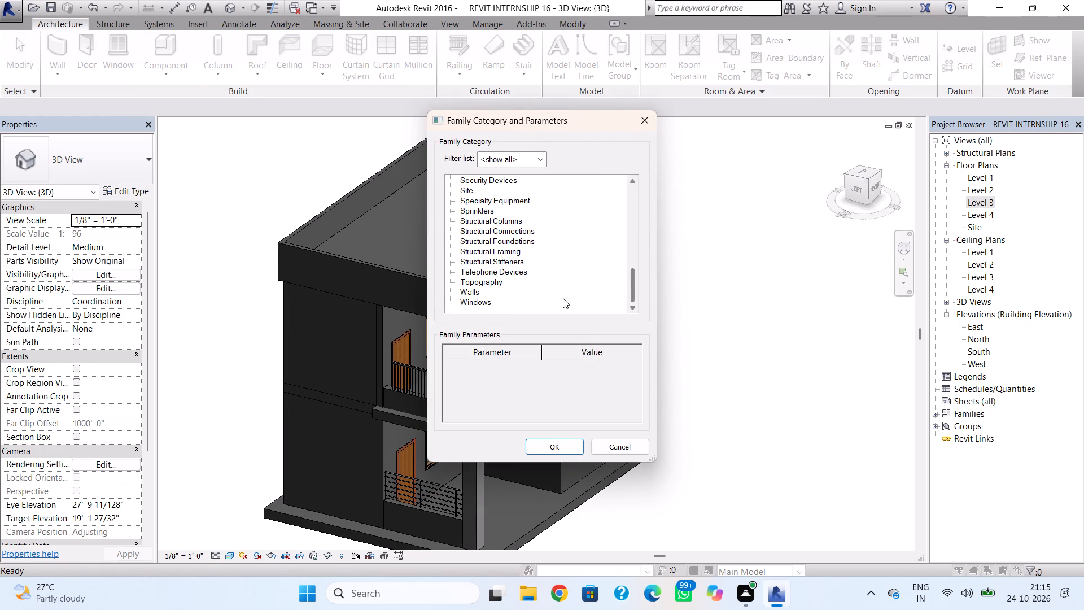
pyautogui.click(476, 287)
pyautogui.click(551, 451)
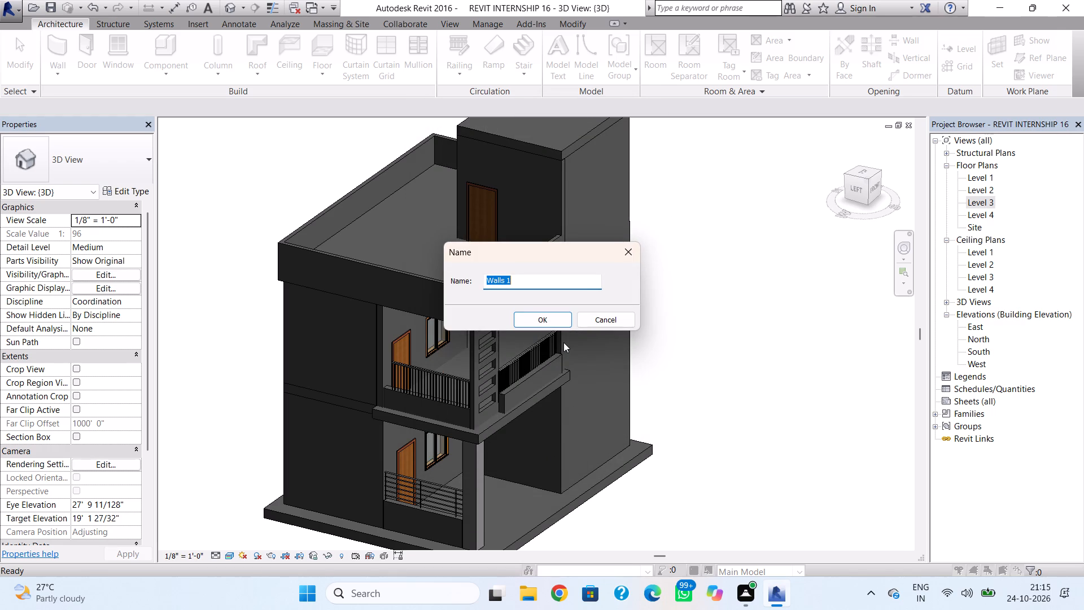
pyautogui.moveTo(556, 322); pyautogui.dragTo(561, 321)
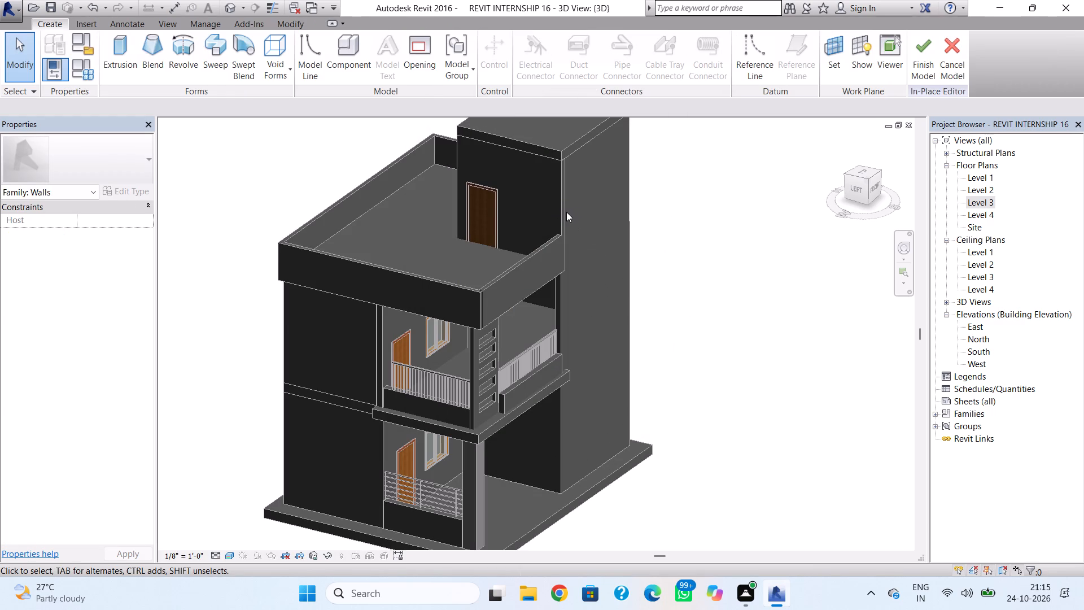
# Set the work plane by picking the front face of the tower's Generic - 8" wall.
pyautogui.keyDown('shift'); pyautogui.moveTo(566, 212); pyautogui.dragTo(447, 113, button='right'); pyautogui.keyUp('shift')
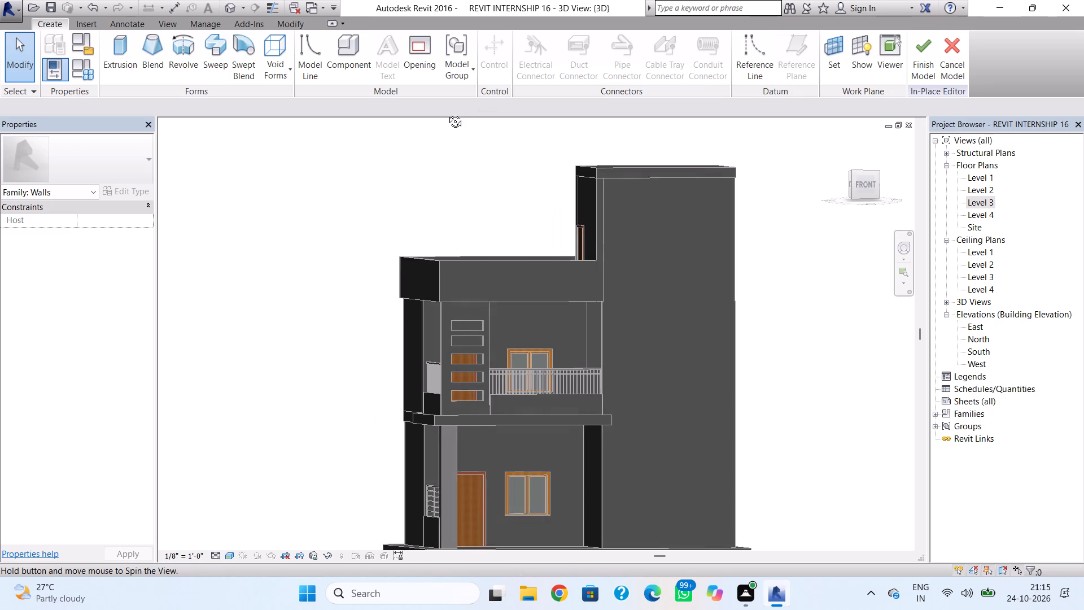
pyautogui.keyDown('shift'); pyautogui.moveTo(447, 113); pyautogui.dragTo(443, 114, button='right'); pyautogui.keyUp('shift')
pyautogui.click(869, 185)
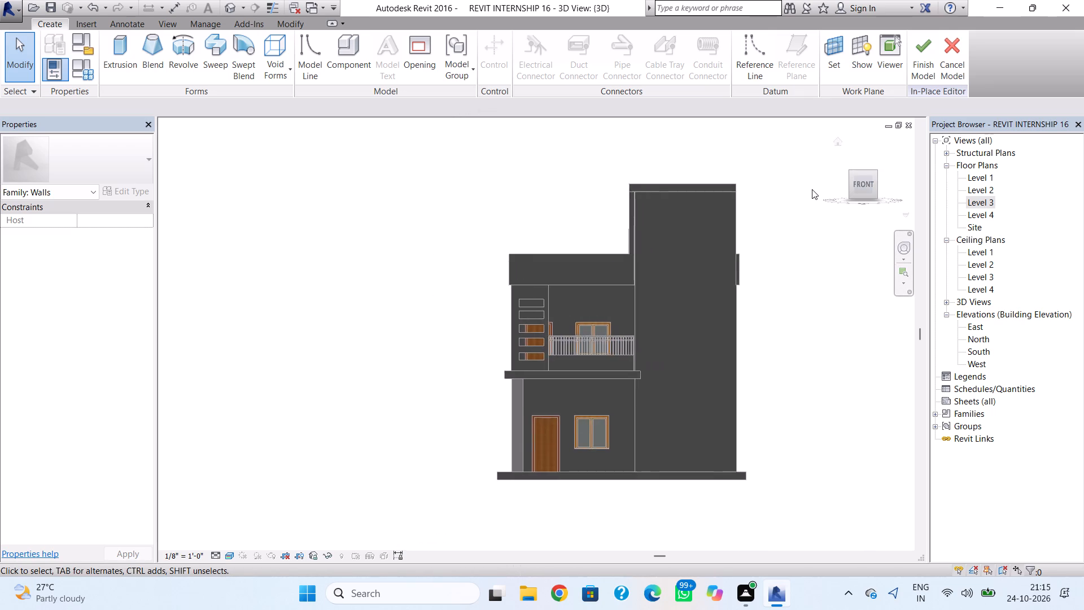
pyautogui.scroll(3, 803, 163)
pyautogui.click(846, 58)
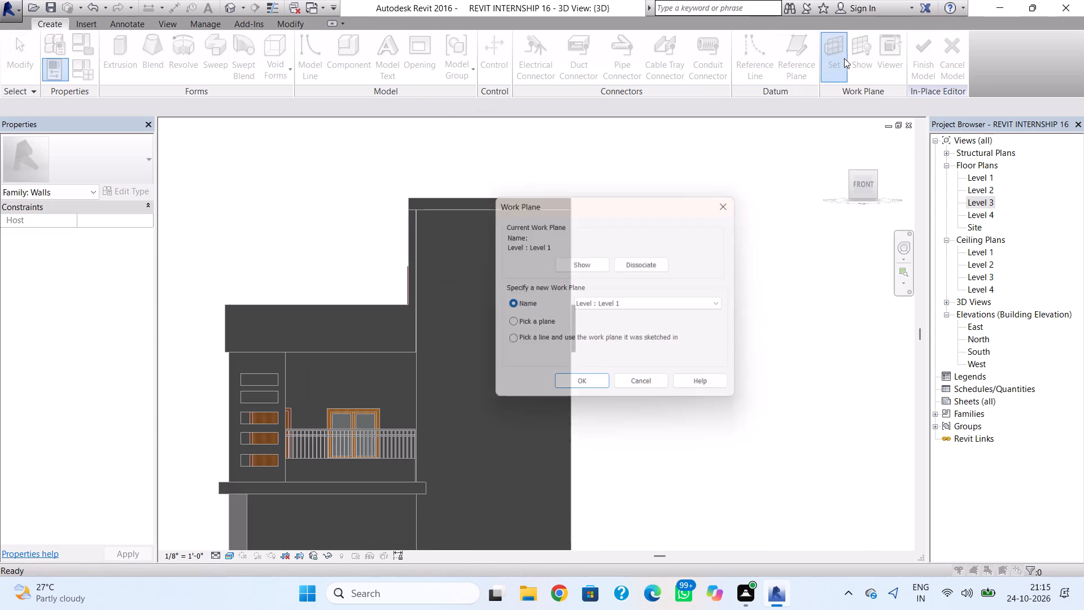
pyautogui.click(510, 322)
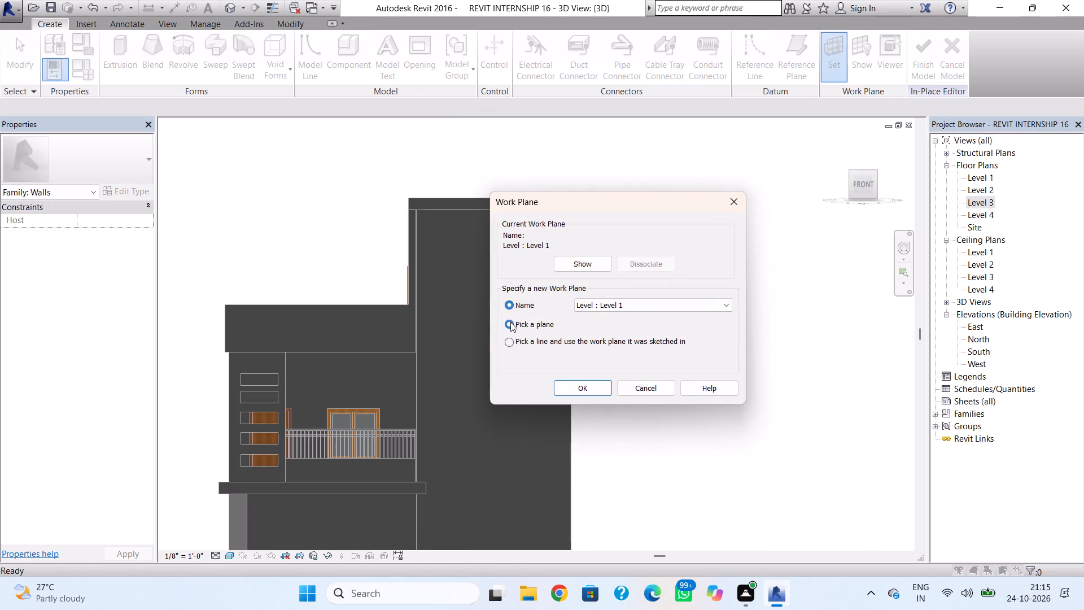
pyautogui.click(567, 392)
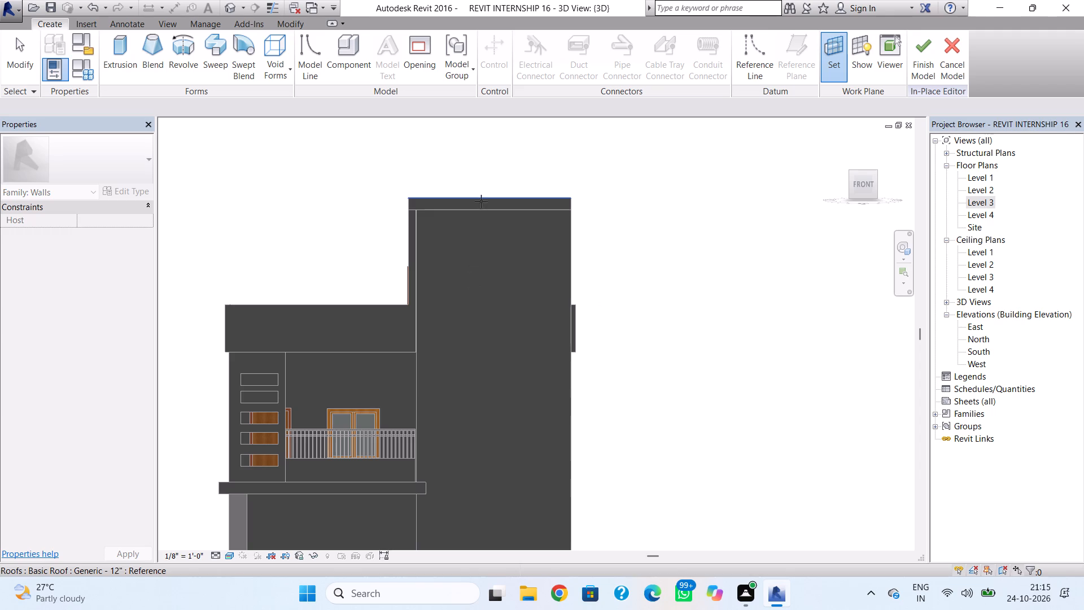
pyautogui.click(566, 256)
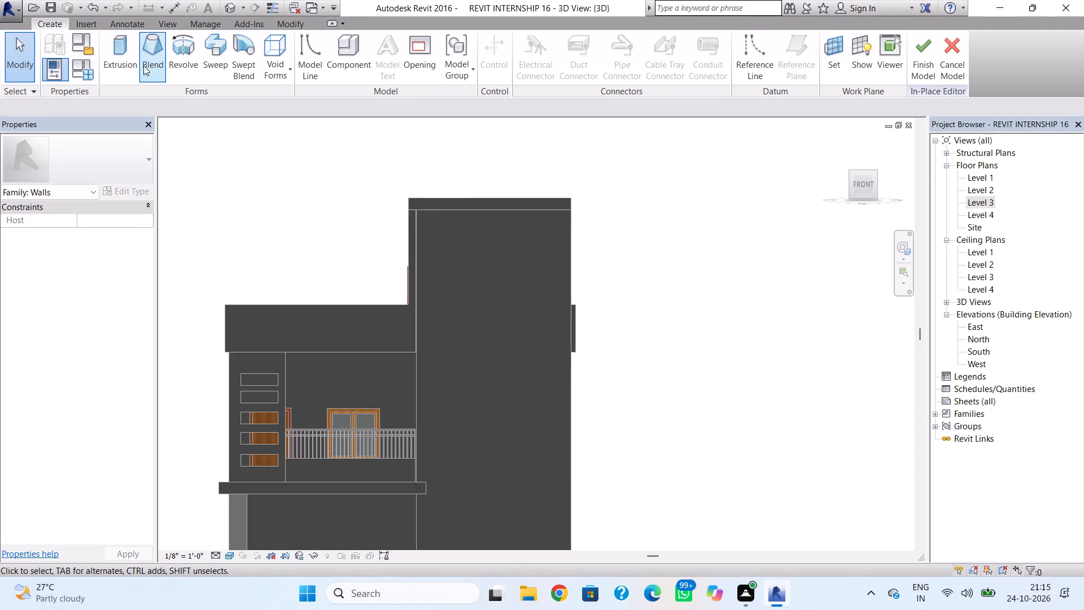
# Start an extrusion and sketch a closed inverted-L profile along the tower roof's front edge and down its outer side, with a 1'-6" wide leg.
pyautogui.click(121, 49)
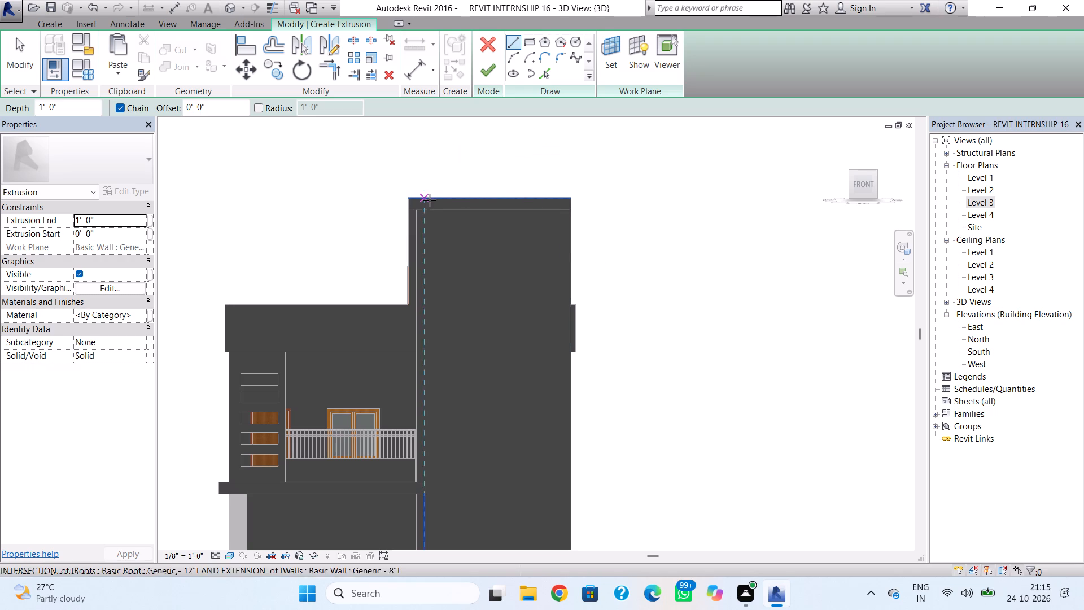
pyautogui.click(409, 198)
pyautogui.click(570, 203)
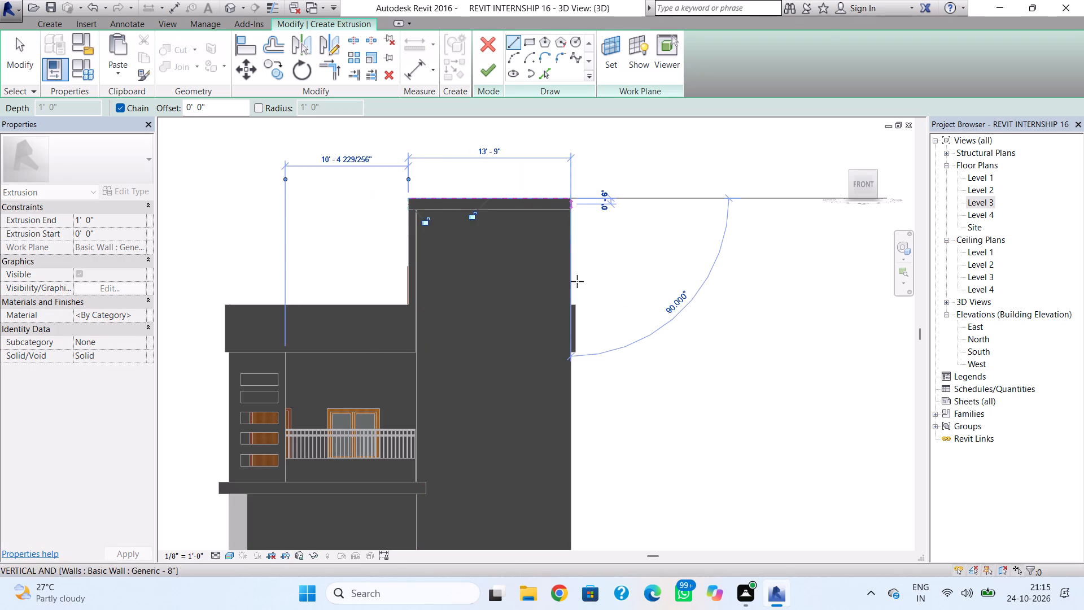
pyautogui.scroll(-1, 561, 454)
pyautogui.moveTo(561, 454); pyautogui.dragTo(579, 269, button='middle')
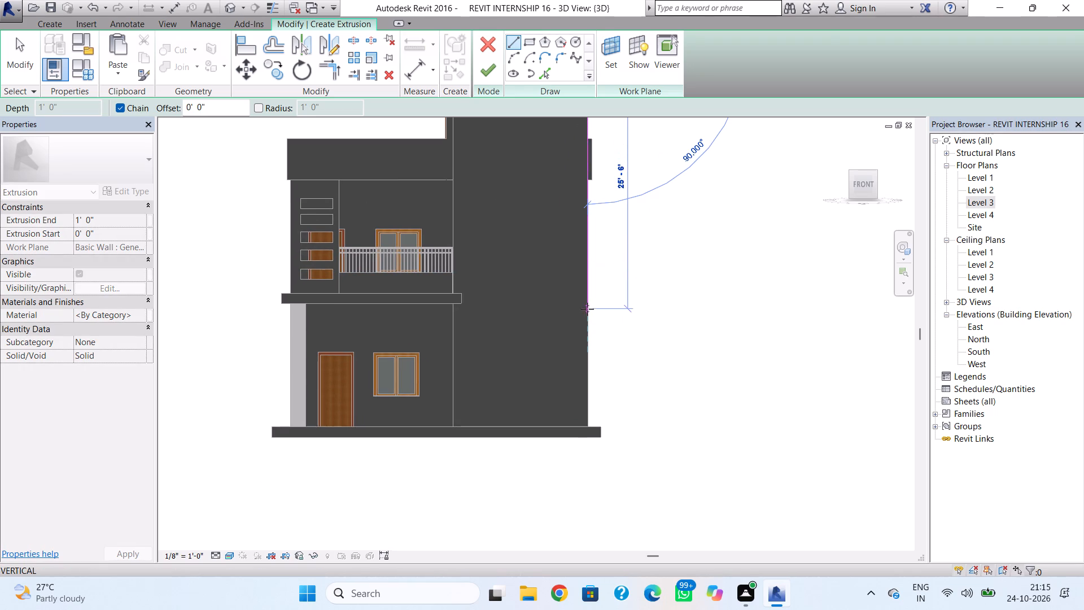
pyautogui.click(590, 427)
pyautogui.click(570, 423)
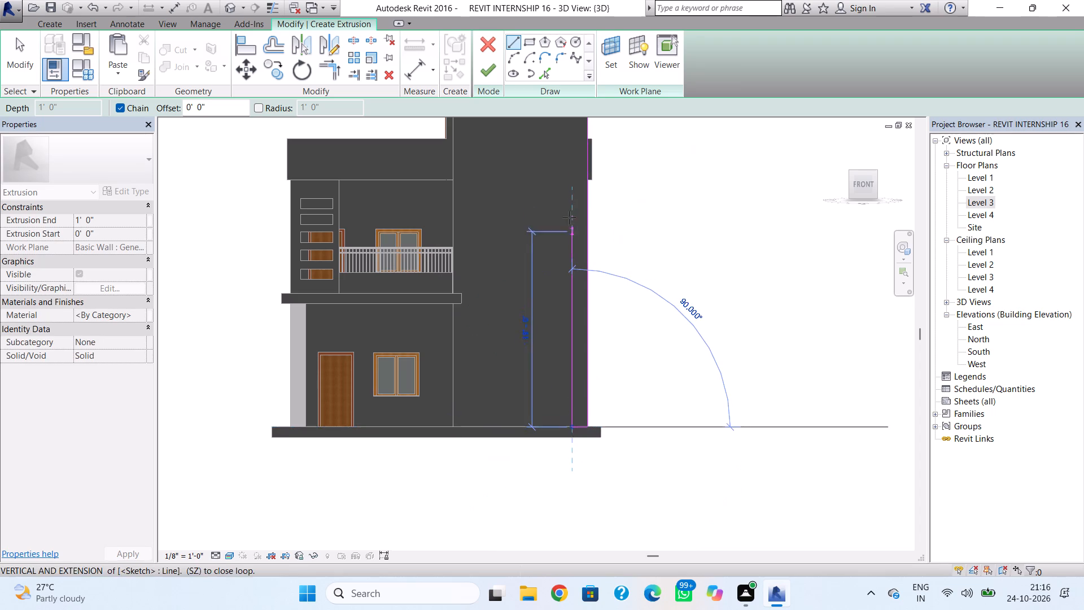
pyautogui.moveTo(569, 212); pyautogui.dragTo(575, 377, button='middle')
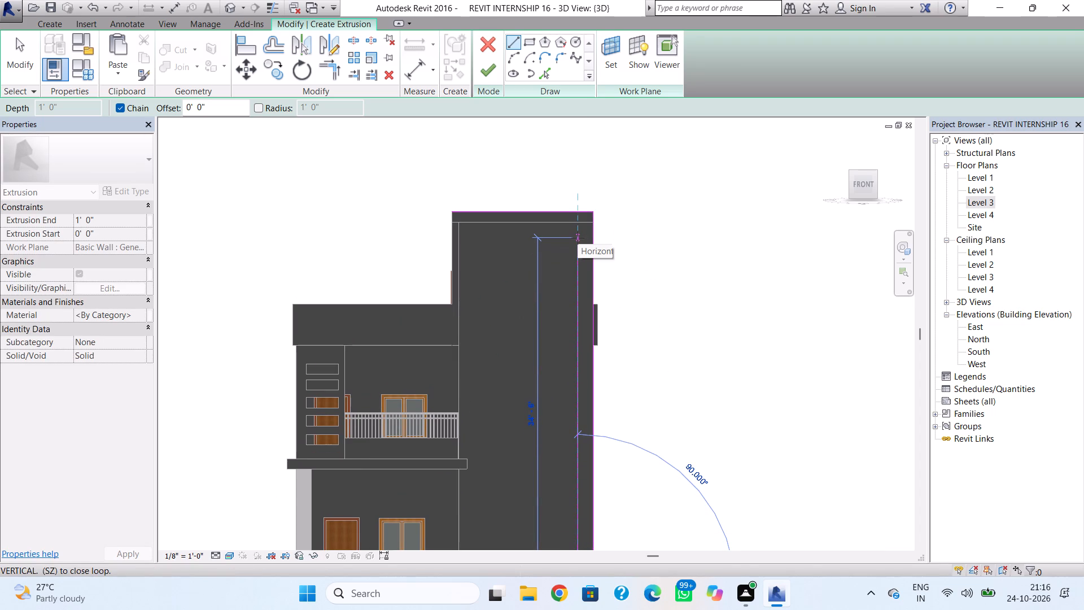
pyautogui.click(577, 227)
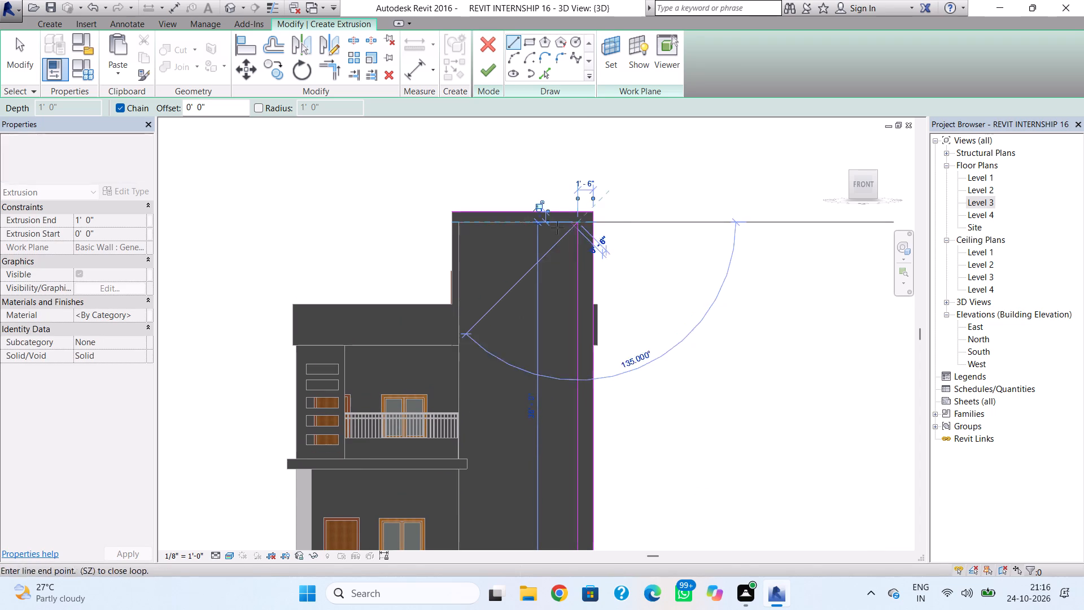
pyautogui.click(453, 224)
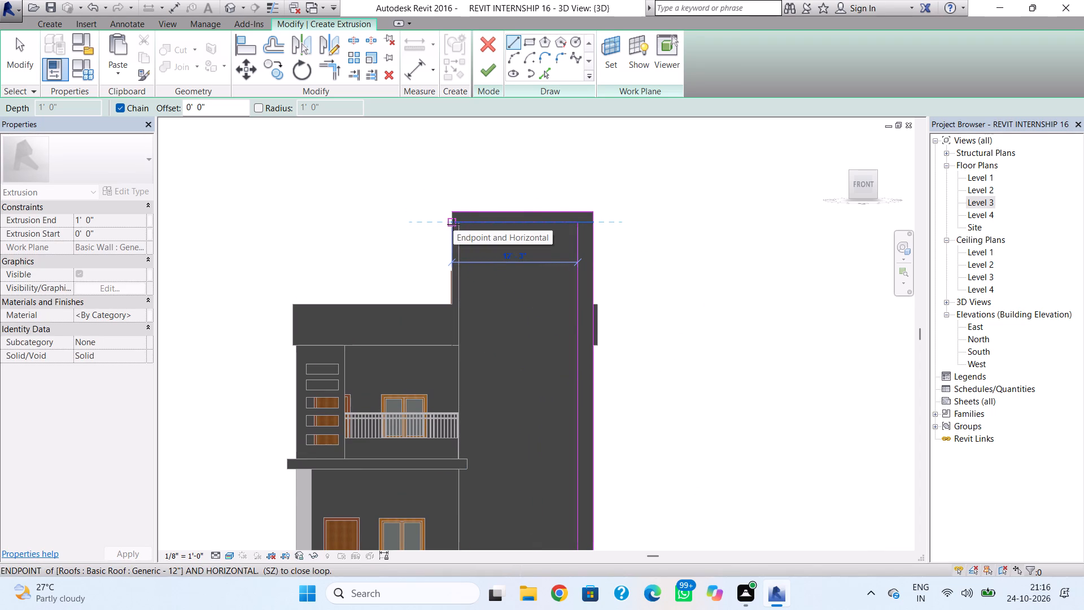
pyautogui.click(453, 212)
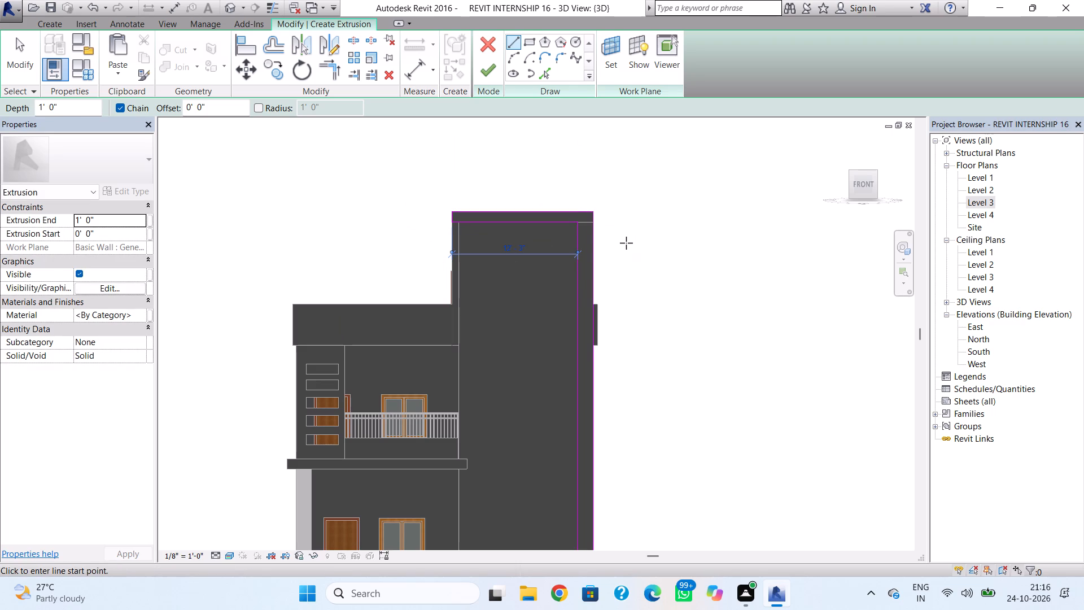
pyautogui.press('Escape')
# Inspect the sketched inverted-L profile from the side and front angles, returning to the front view.
pyautogui.keyDown('shift'); pyautogui.moveTo(624, 241); pyautogui.dragTo(810, 259, button='right'); pyautogui.keyUp('shift')
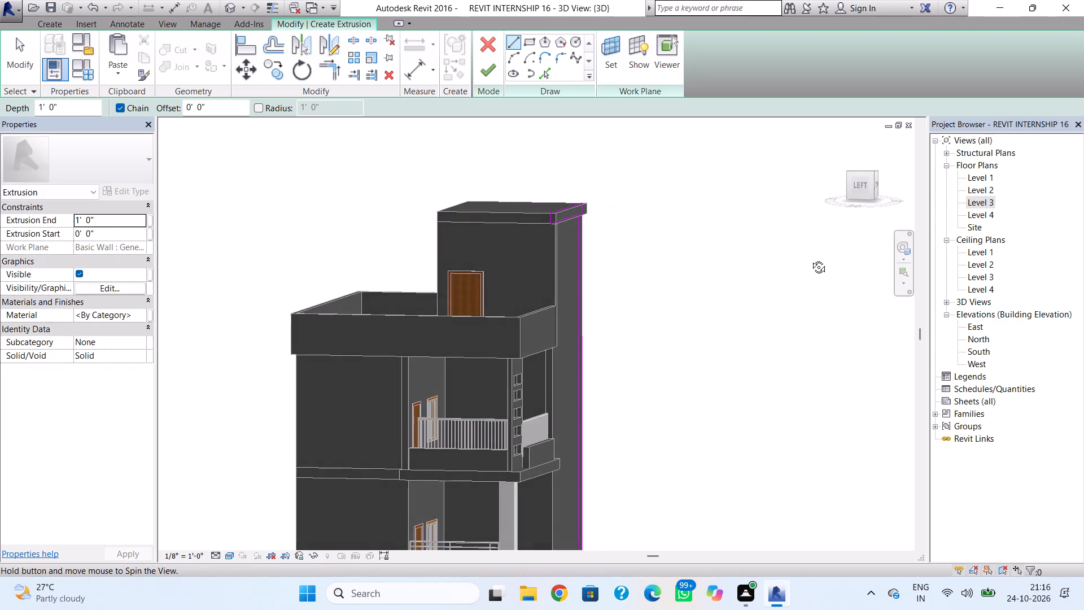
pyautogui.keyDown('shift'); pyautogui.moveTo(810, 259); pyautogui.dragTo(844, 252, button='right'); pyautogui.keyUp('shift')
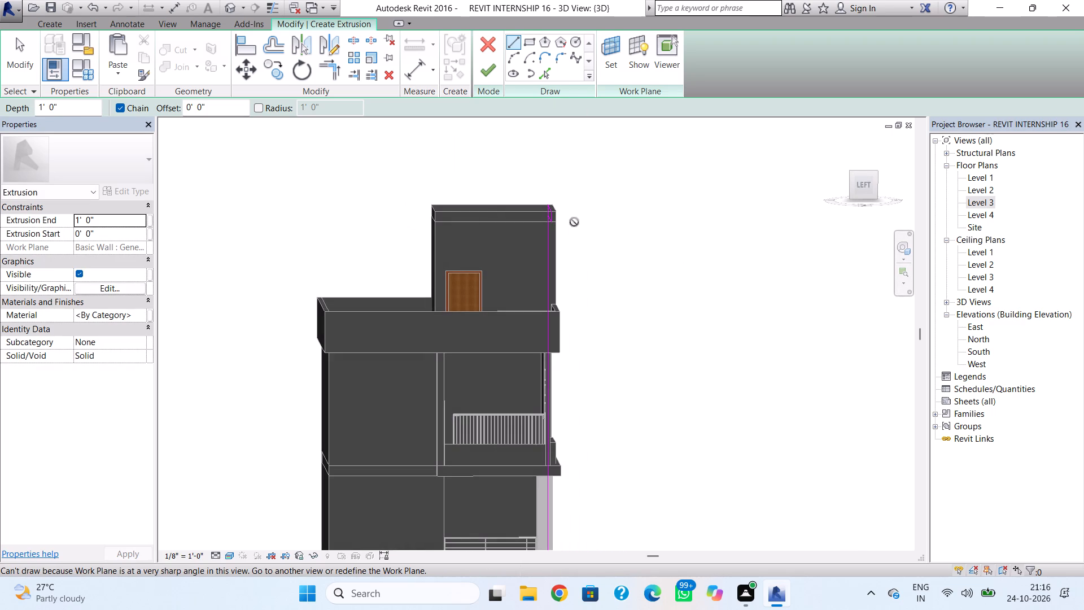
pyautogui.keyDown('shift'); pyautogui.moveTo(697, 223); pyautogui.dragTo(540, 208, button='right'); pyautogui.keyUp('shift')
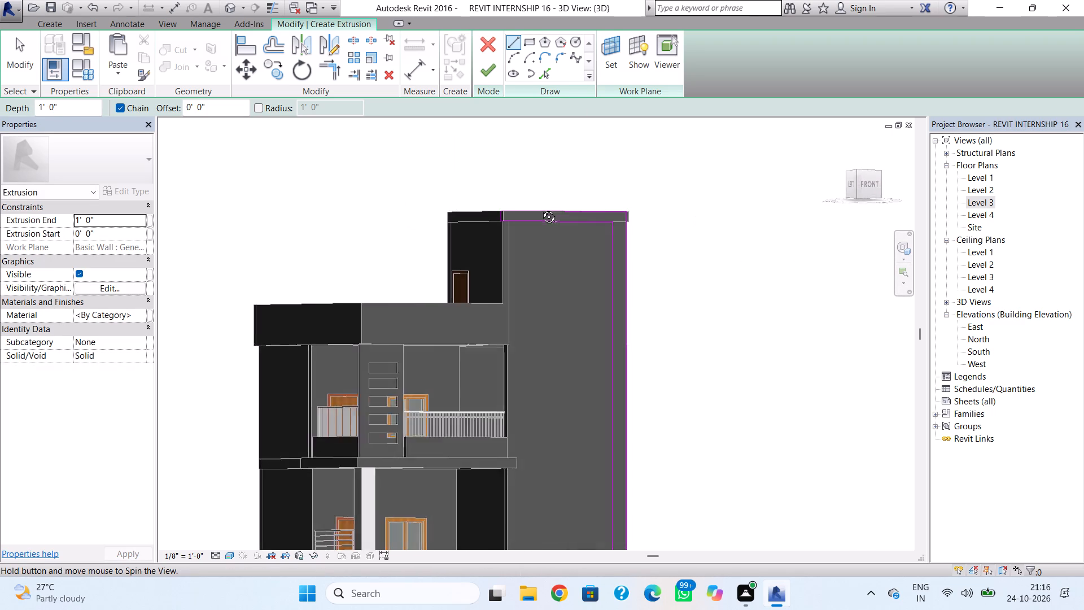
pyautogui.keyDown('shift'); pyautogui.moveTo(540, 208); pyautogui.dragTo(514, 204, button='right'); pyautogui.keyUp('shift')
pyautogui.press('Escape')
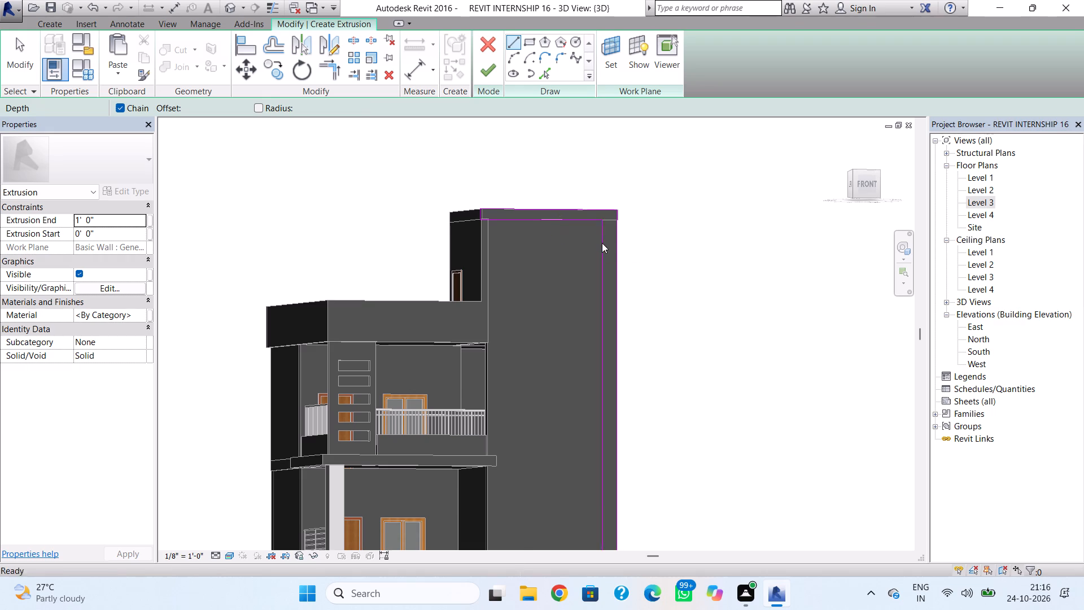
pyautogui.keyDown('shift'); pyautogui.moveTo(722, 281); pyautogui.dragTo(683, 289, button='right'); pyautogui.keyUp('shift')
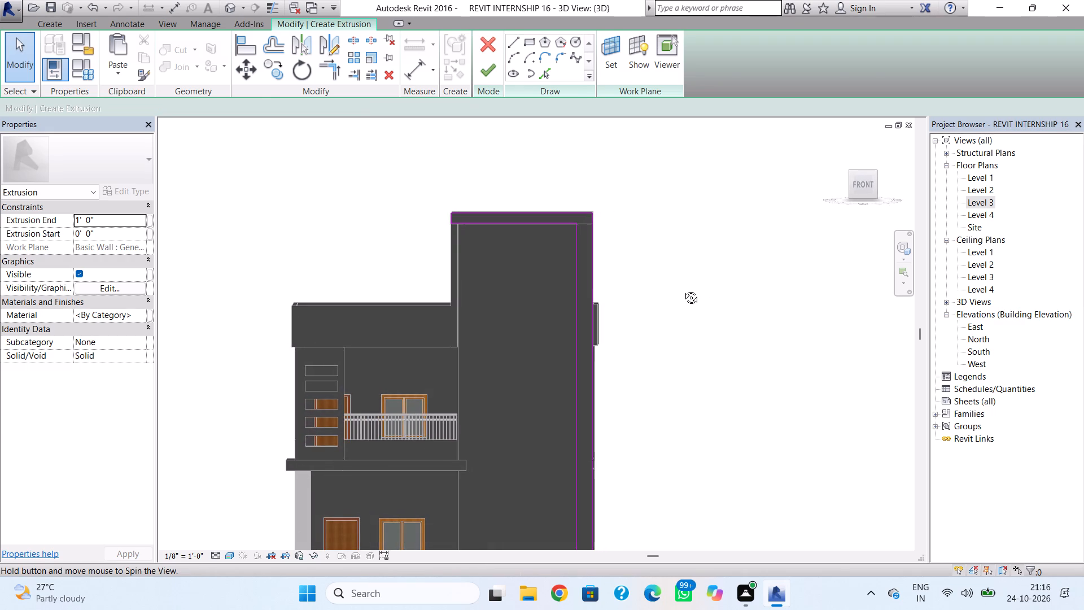
pyautogui.keyDown('shift'); pyautogui.moveTo(683, 289); pyautogui.dragTo(680, 277, button='right'); pyautogui.keyUp('shift')
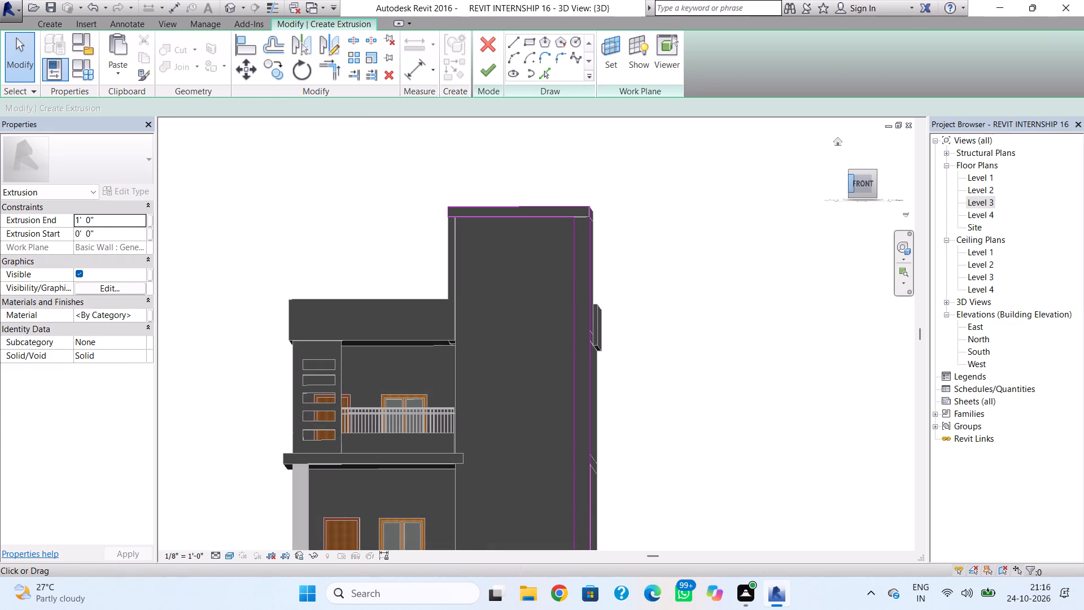
pyautogui.click(856, 188)
# Sketch a tall, narrow rectangle about 25' high in the tower's front face, with its top edge just below the roof band.
pyautogui.scroll(3, 578, 261)
pyautogui.moveTo(579, 271); pyautogui.dragTo(567, 339, button='middle')
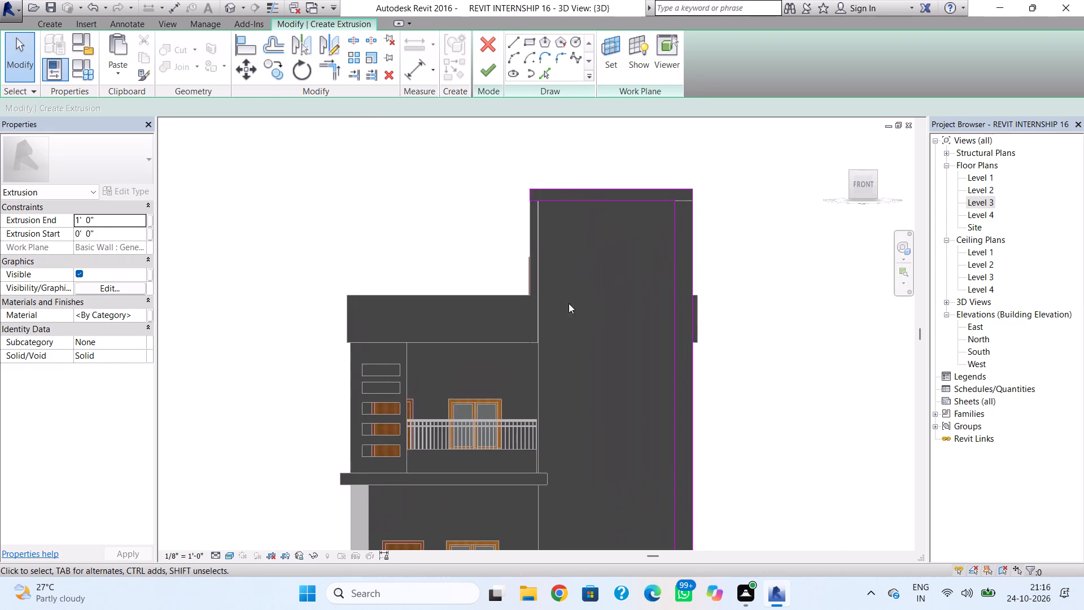
pyautogui.click(514, 48)
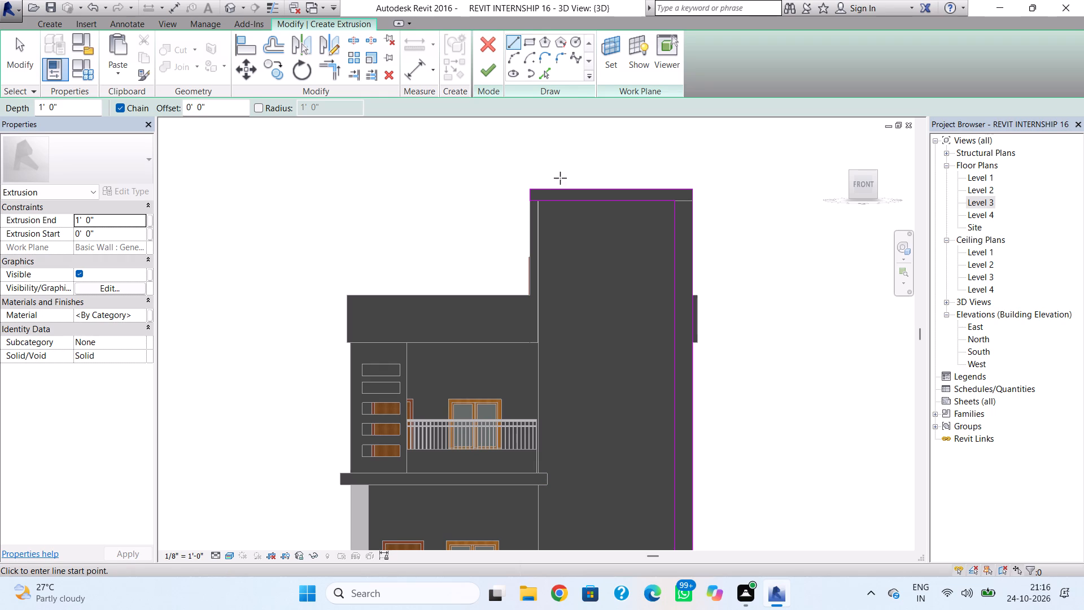
pyautogui.click(582, 206)
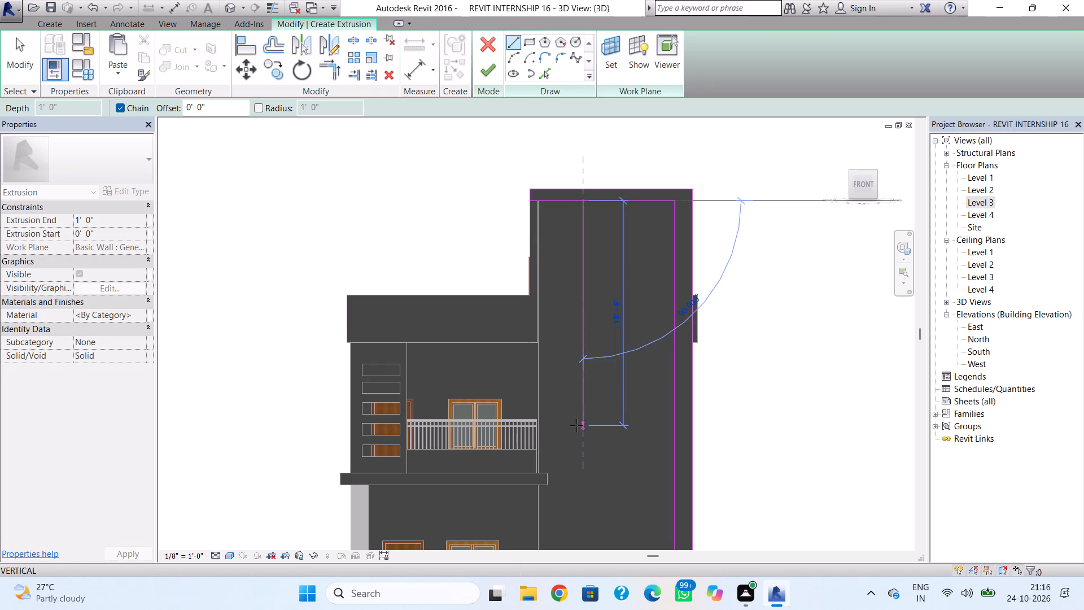
pyautogui.click(580, 443)
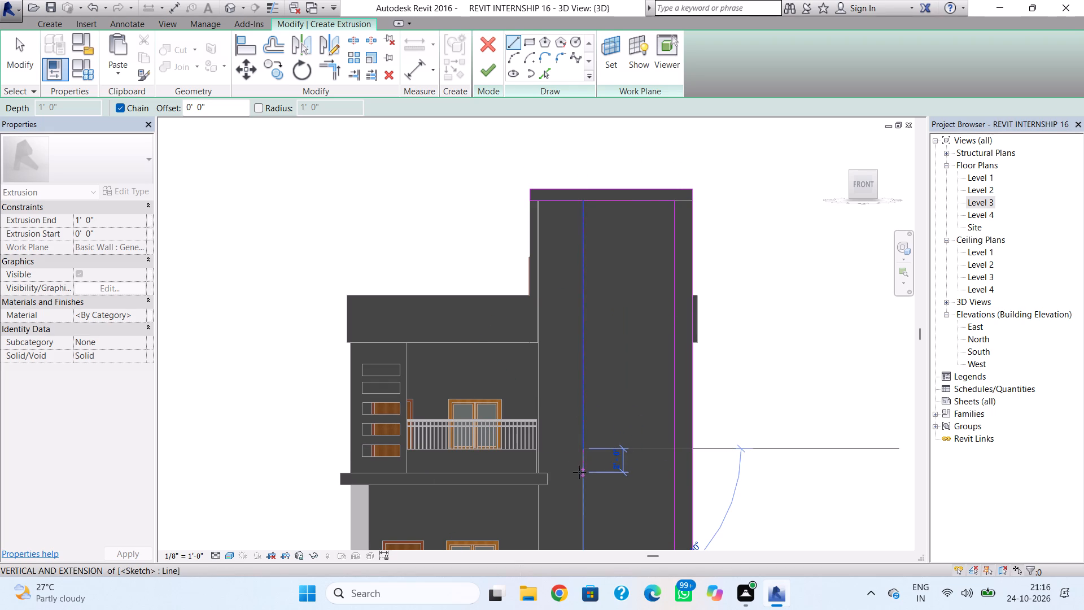
pyautogui.hotkey('ctrl', 'z')
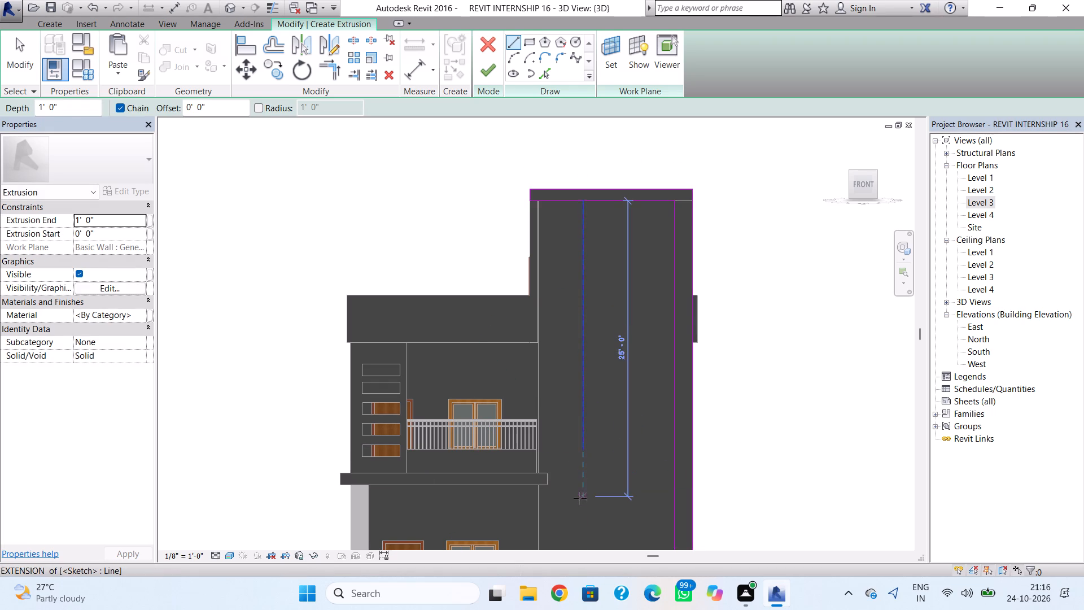
pyautogui.click(585, 448)
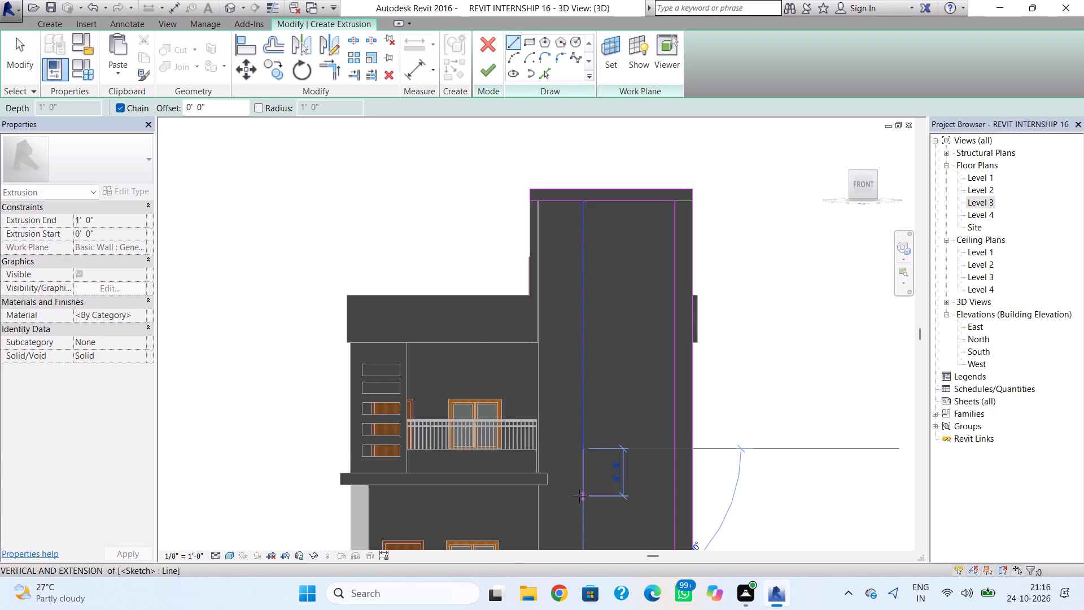
pyautogui.click(580, 503)
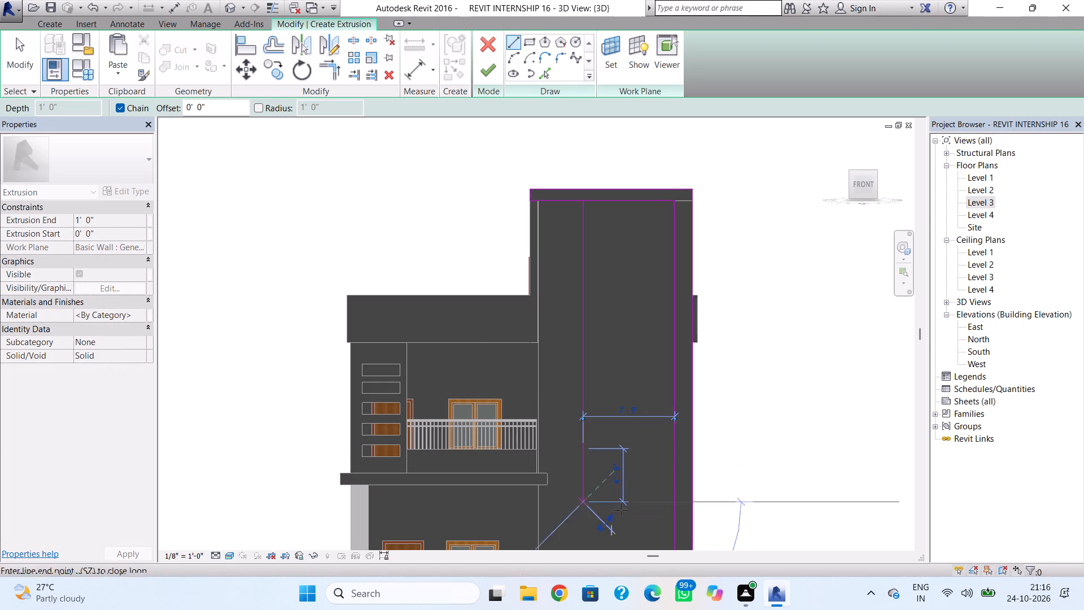
pyautogui.click(635, 499)
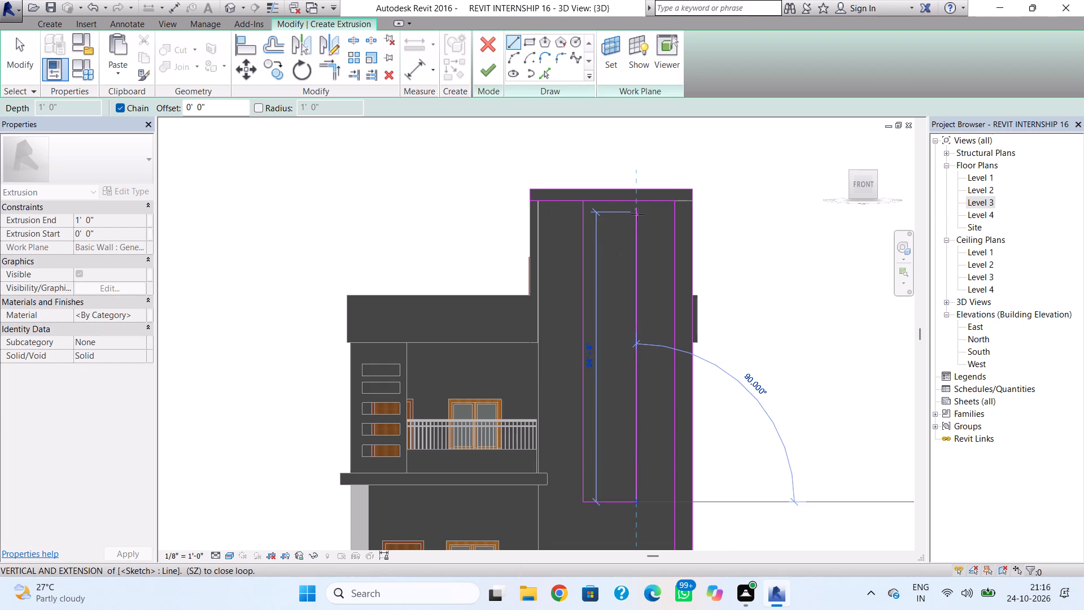
pyautogui.scroll(12, 633, 207)
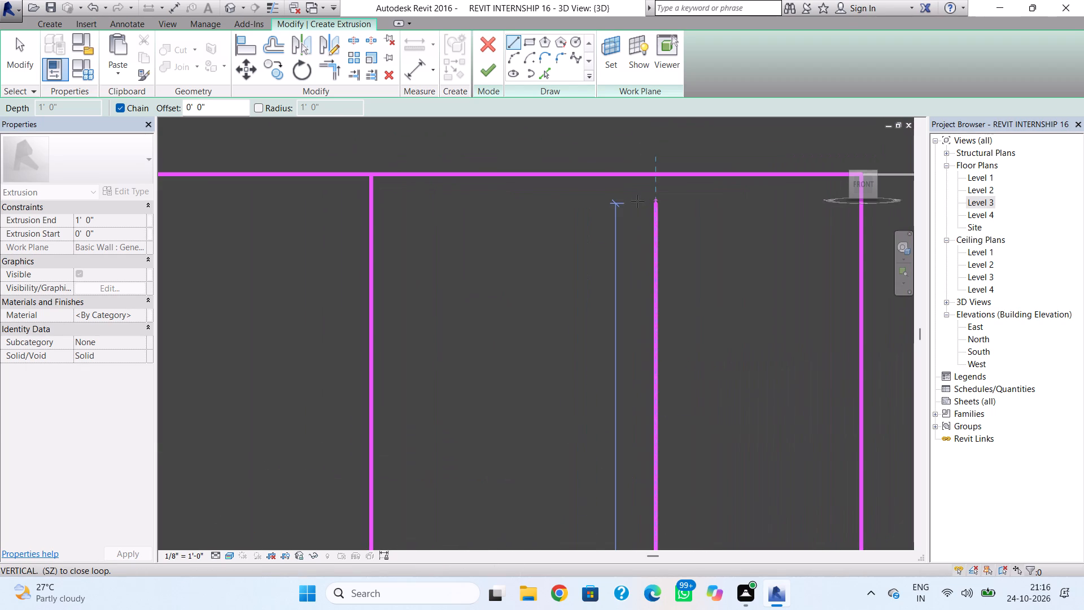
pyautogui.click(649, 187)
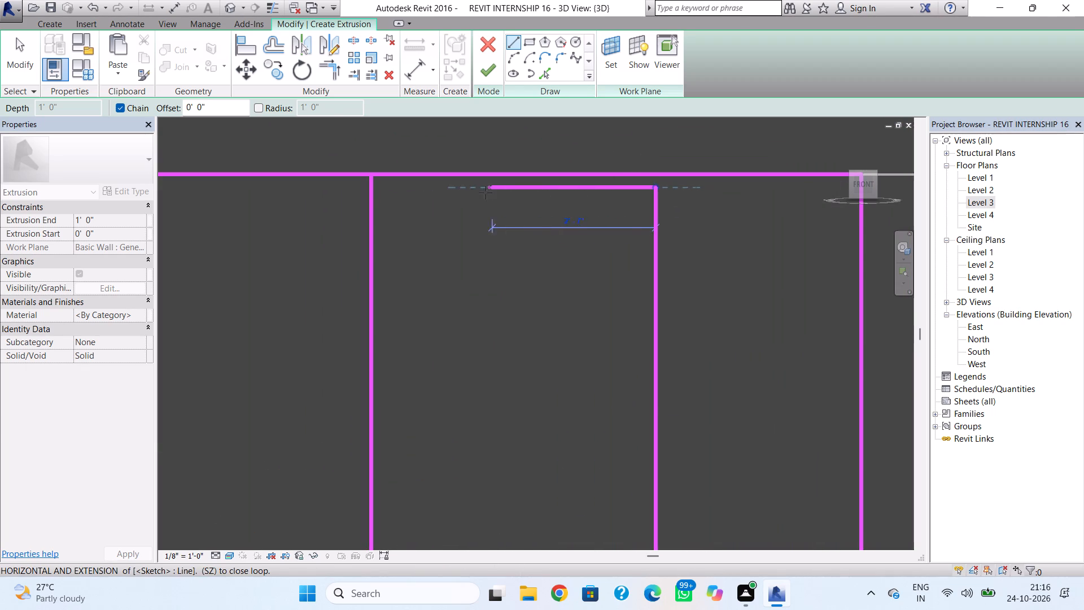
pyautogui.click(372, 189)
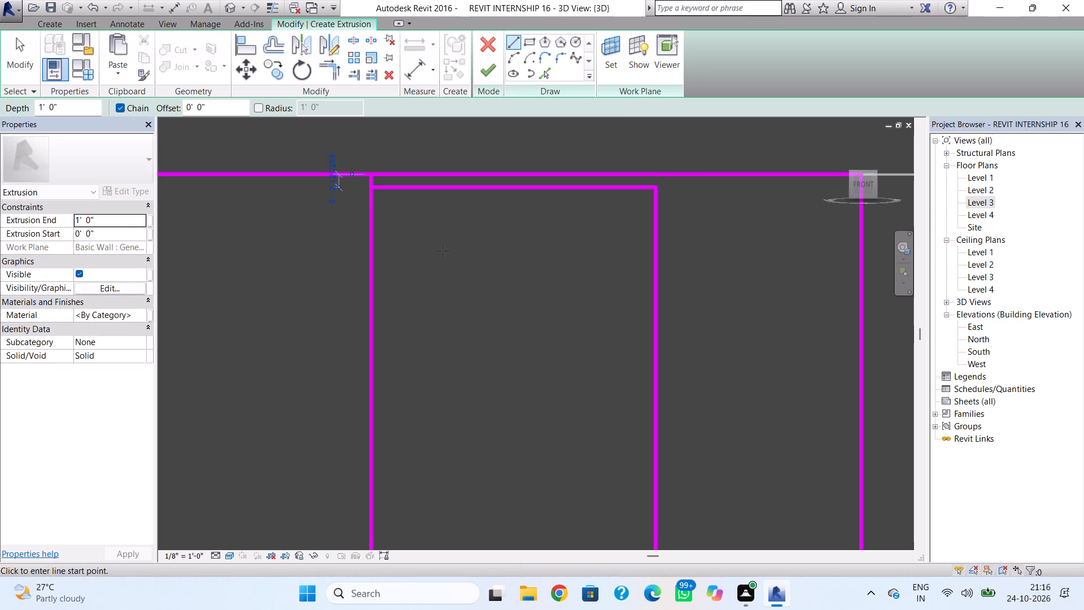
# Shorten the rectangle's overlong vertical line at its upper end so it meets the rectangle's top line.
pyautogui.press('Escape')
pyautogui.press('Escape')
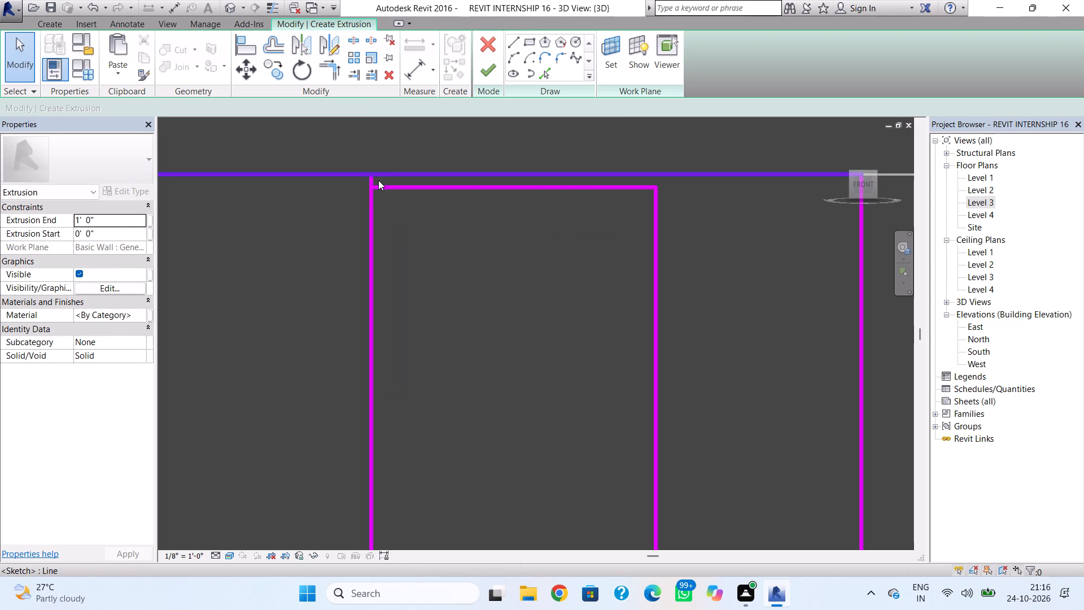
pyautogui.click(374, 179)
pyautogui.moveTo(371, 175); pyautogui.dragTo(372, 188)
pyautogui.press('Escape')
# Finish the extrusion sketch with a 1' 0" depth and finish the in-place wall model.
pyautogui.scroll(-4, 587, 308)
pyautogui.moveTo(587, 308); pyautogui.dragTo(582, 287, button='middle')
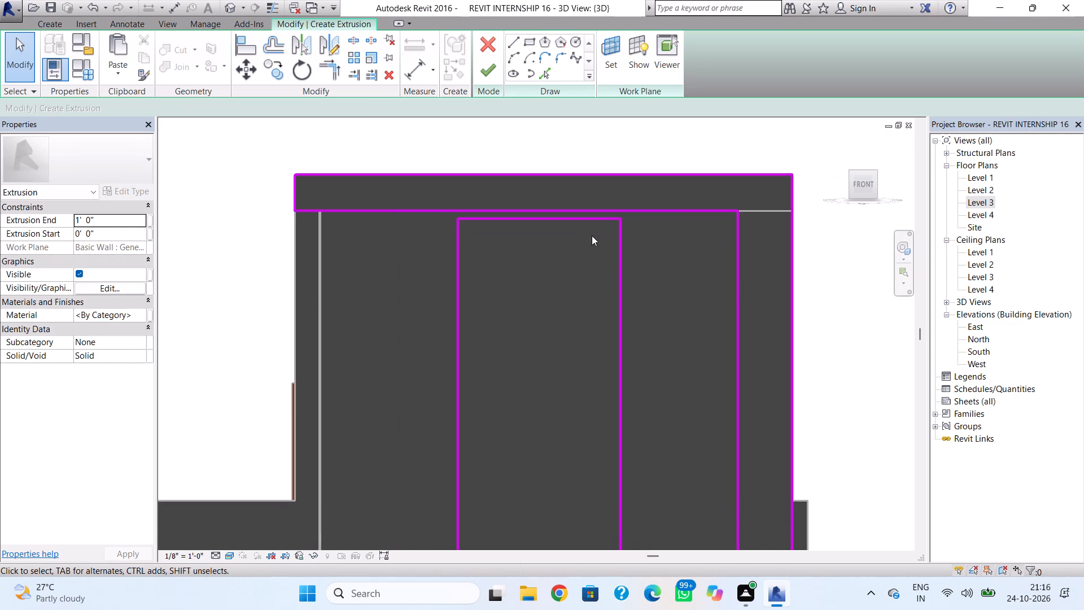
pyautogui.scroll(1, 593, 234)
pyautogui.click(489, 71)
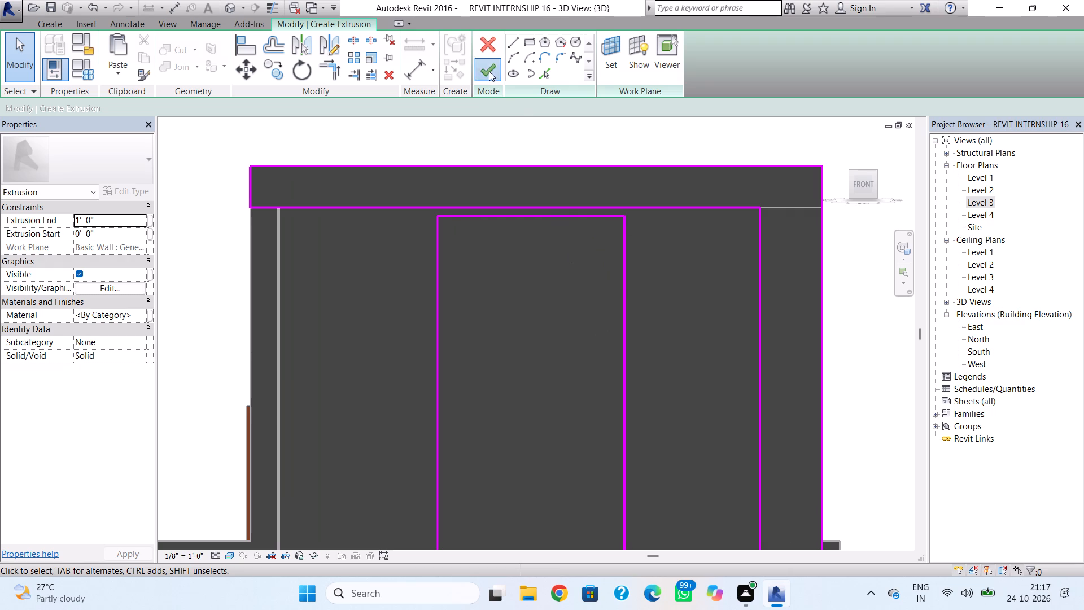
pyautogui.keyDown('shift'); pyautogui.moveTo(587, 233); pyautogui.dragTo(729, 282, button='right'); pyautogui.keyUp('shift')
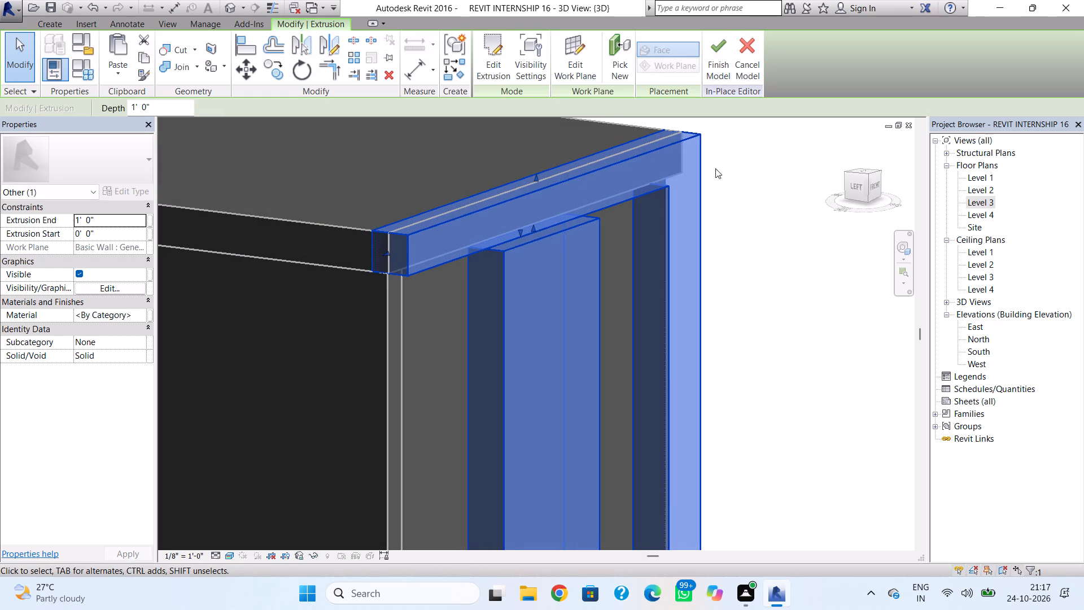
pyautogui.click(720, 57)
# Reshape the in-place wall's depth, stretching its back face into the tower wall and pulling its front face slightly back.
pyautogui.scroll(-2, 646, 290)
pyautogui.moveTo(647, 237); pyautogui.dragTo(653, 193, button='middle')
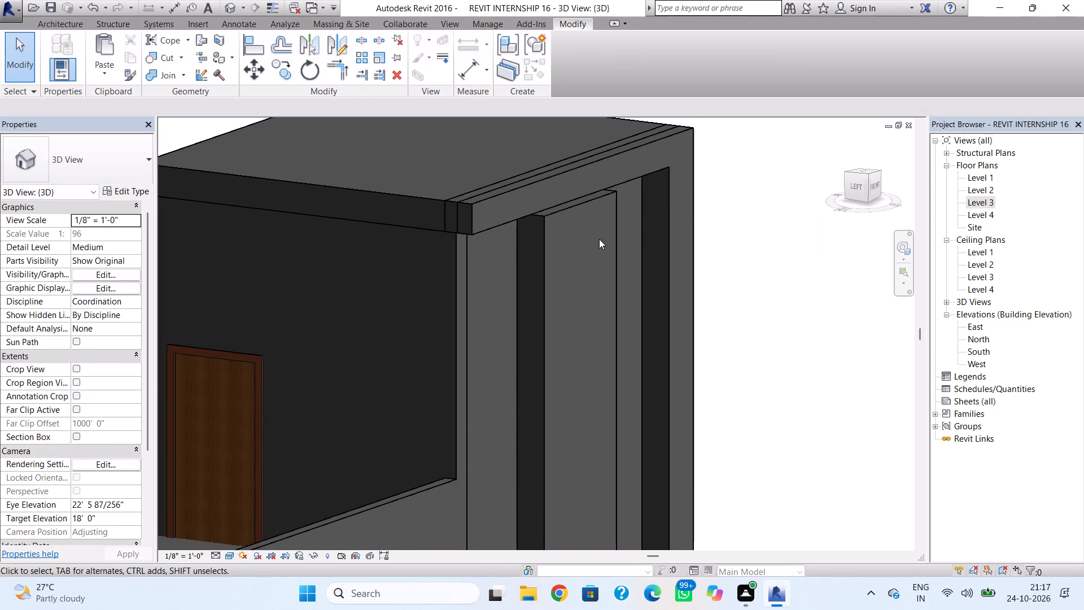
pyautogui.click(611, 229)
pyautogui.scroll(-2, 605, 285)
pyautogui.moveTo(604, 267); pyautogui.dragTo(615, 155, button='middle')
pyautogui.scroll(-1, 592, 409)
pyautogui.moveTo(592, 407); pyautogui.dragTo(596, 302, button='middle')
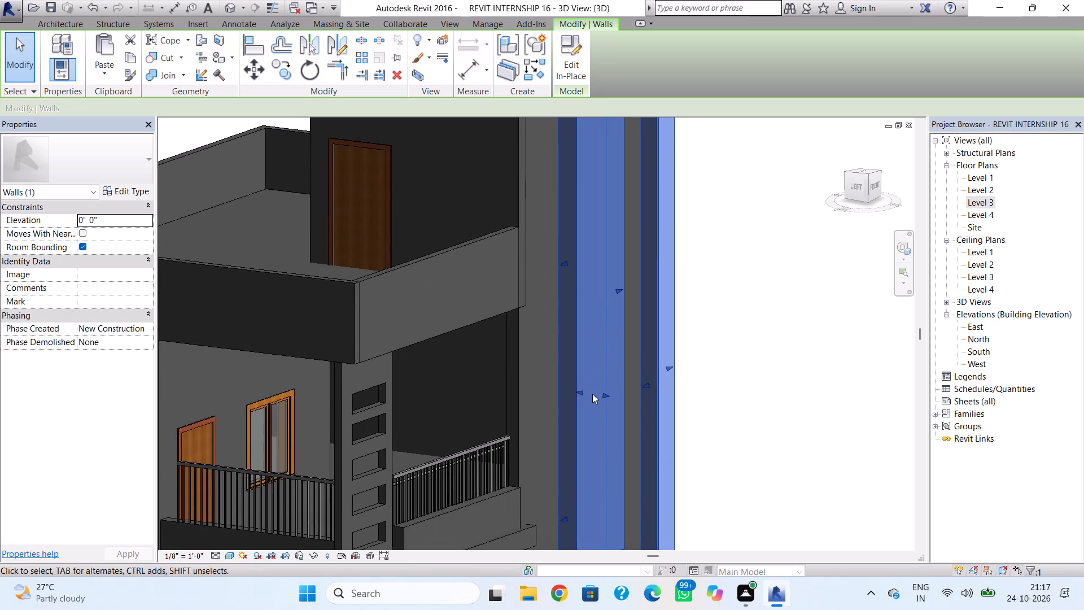
pyautogui.moveTo(582, 391); pyautogui.dragTo(565, 385)
pyautogui.moveTo(608, 395); pyautogui.dragTo(601, 391)
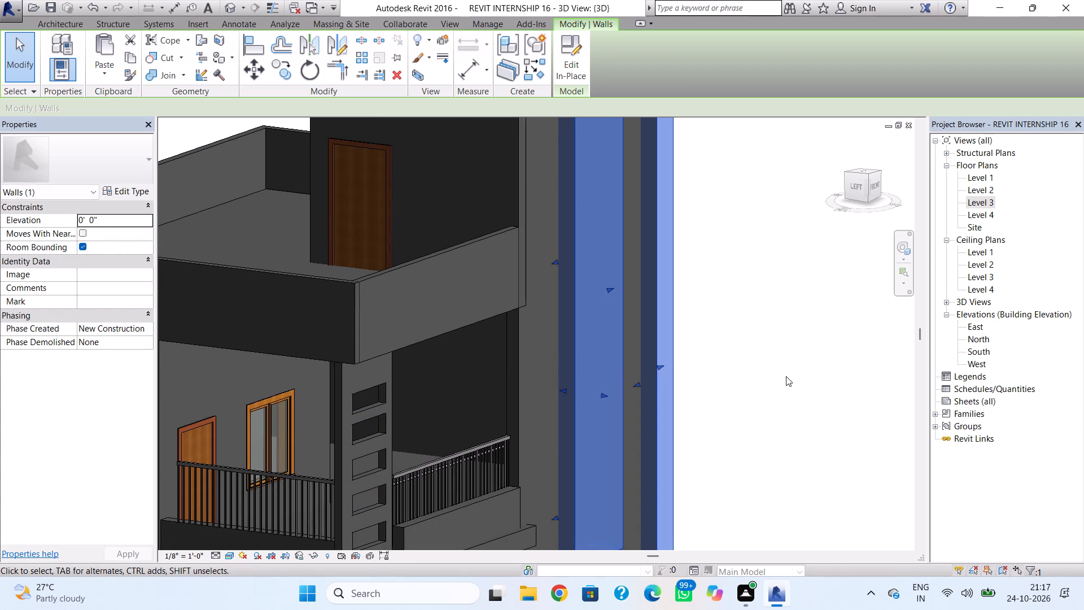
pyautogui.press('Escape')
# Stretch the back face of the in-place vertical strip on the tower front slightly further into the tower wall.
pyautogui.scroll(-3, 773, 367)
pyautogui.moveTo(764, 376); pyautogui.dragTo(750, 402, button='middle')
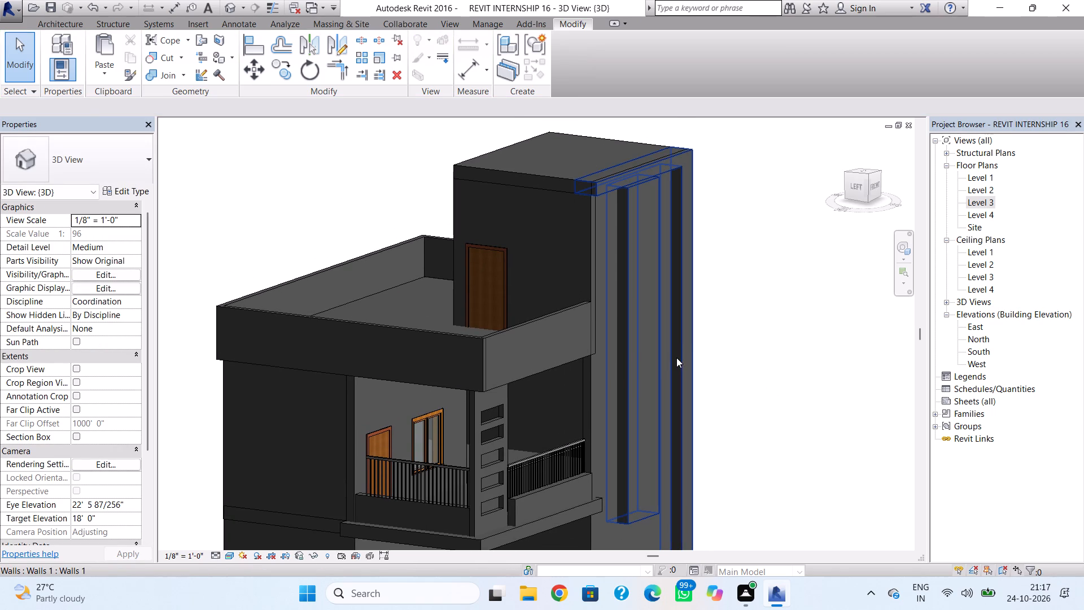
pyautogui.click(628, 372)
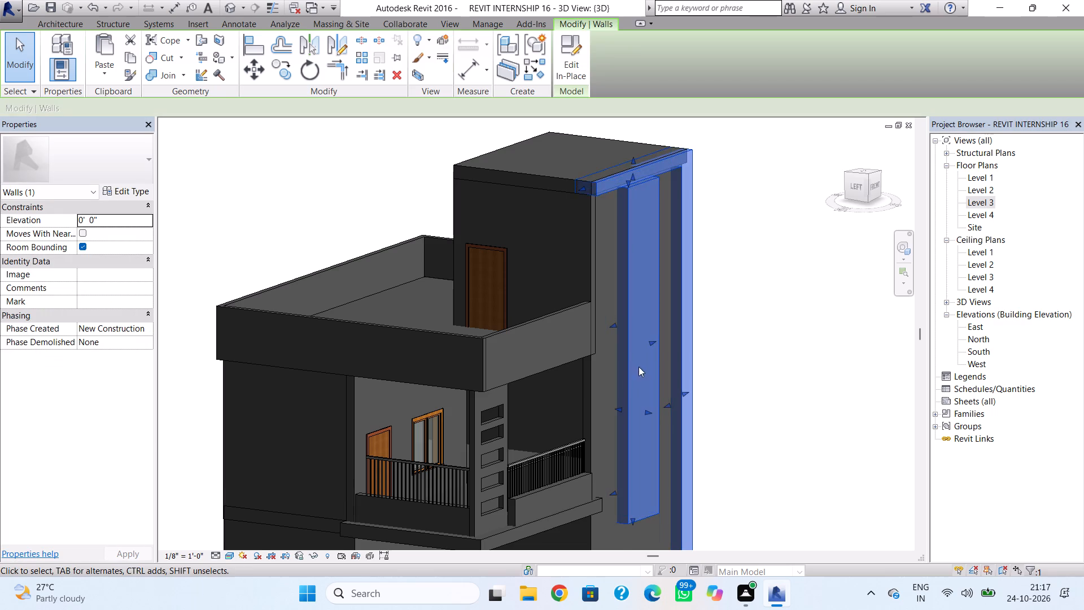
pyautogui.scroll(3, 644, 361)
pyautogui.moveTo(609, 434); pyautogui.dragTo(608, 434)
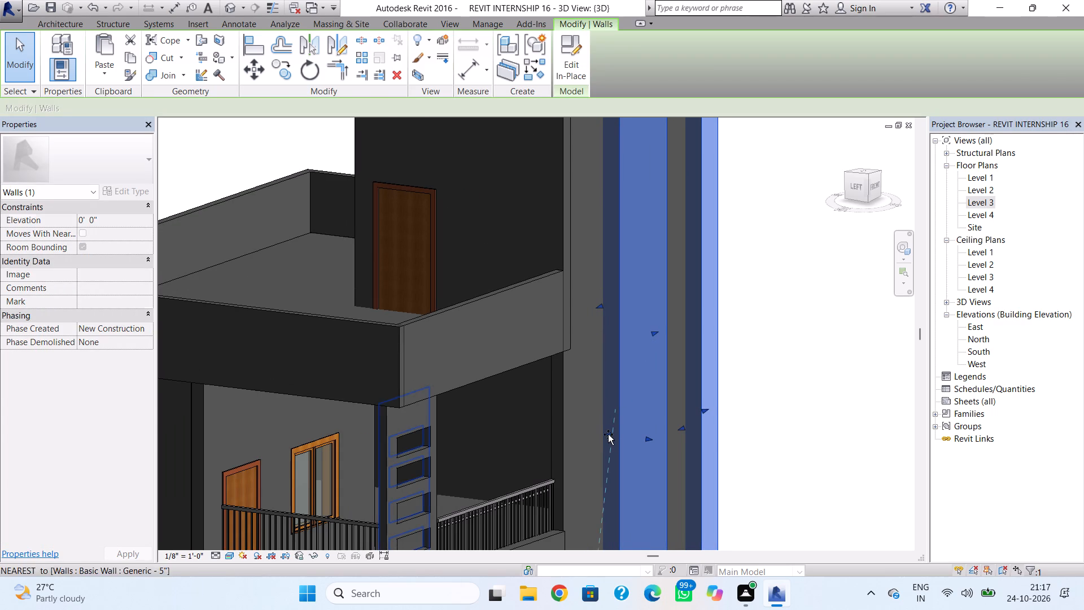
pyautogui.moveTo(608, 434); pyautogui.dragTo(596, 426)
pyautogui.click(793, 386)
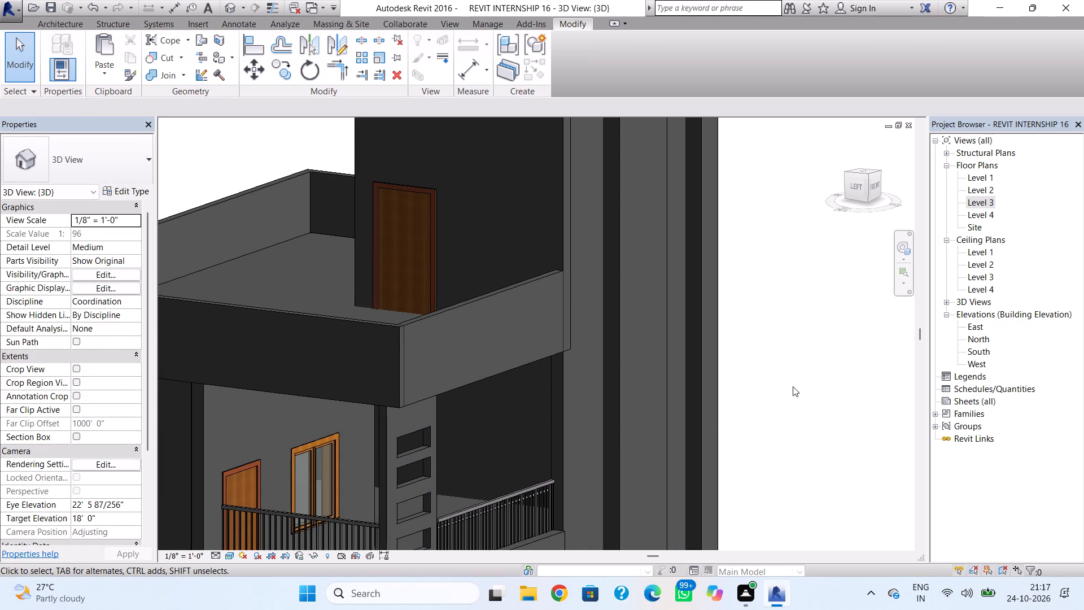
pyautogui.scroll(-4, 730, 382)
pyautogui.moveTo(723, 399); pyautogui.dragTo(722, 418, button='middle')
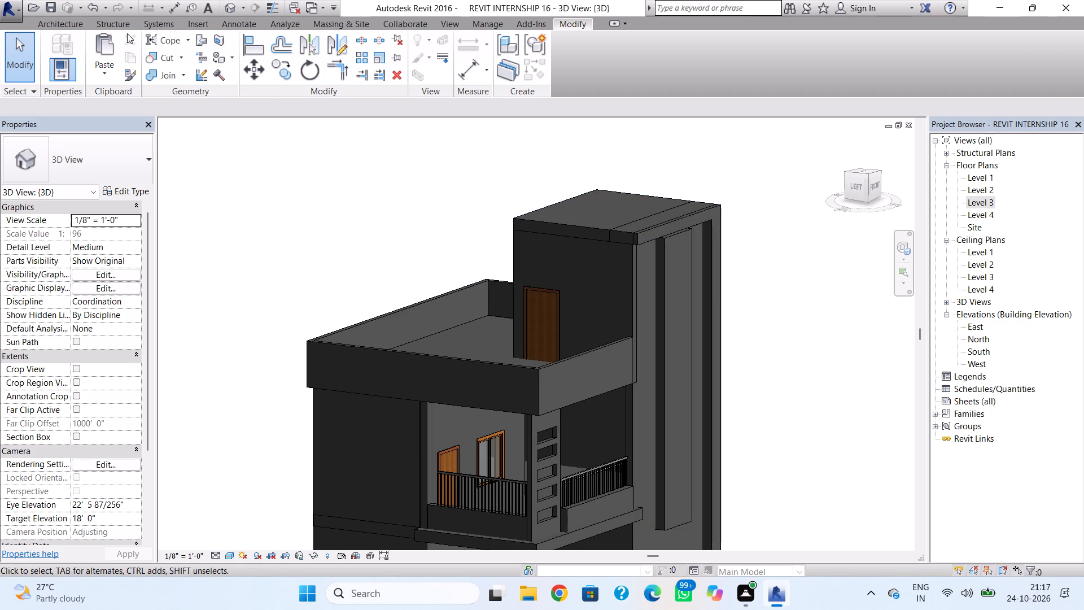
# Create a new in-place model in the Walls category, keeping the default name.
pyautogui.click(76, 26)
pyautogui.click(150, 69)
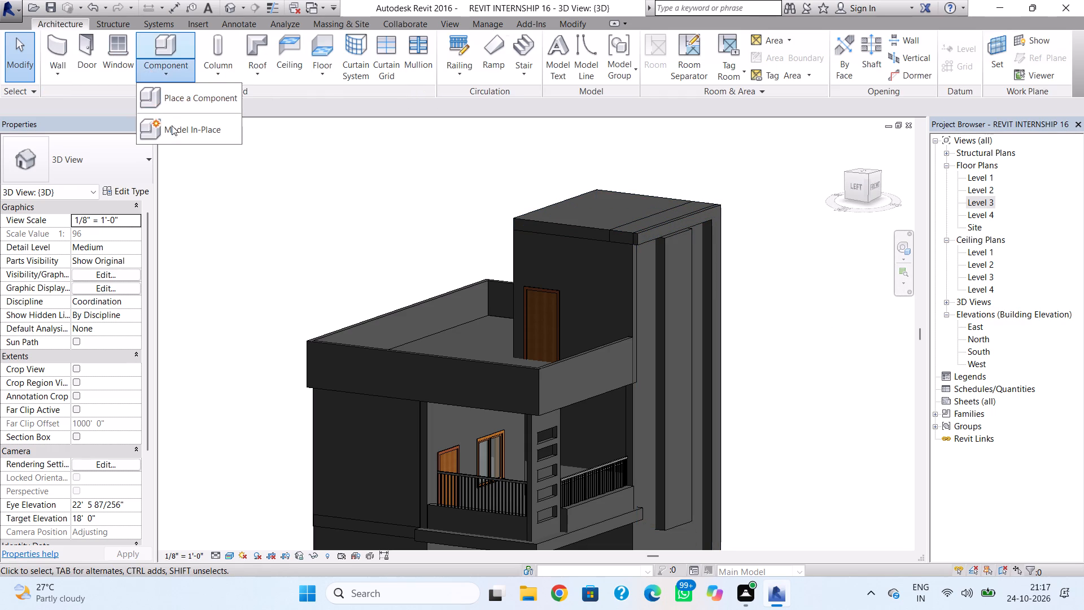
pyautogui.click(172, 128)
pyautogui.moveTo(634, 213); pyautogui.dragTo(633, 289)
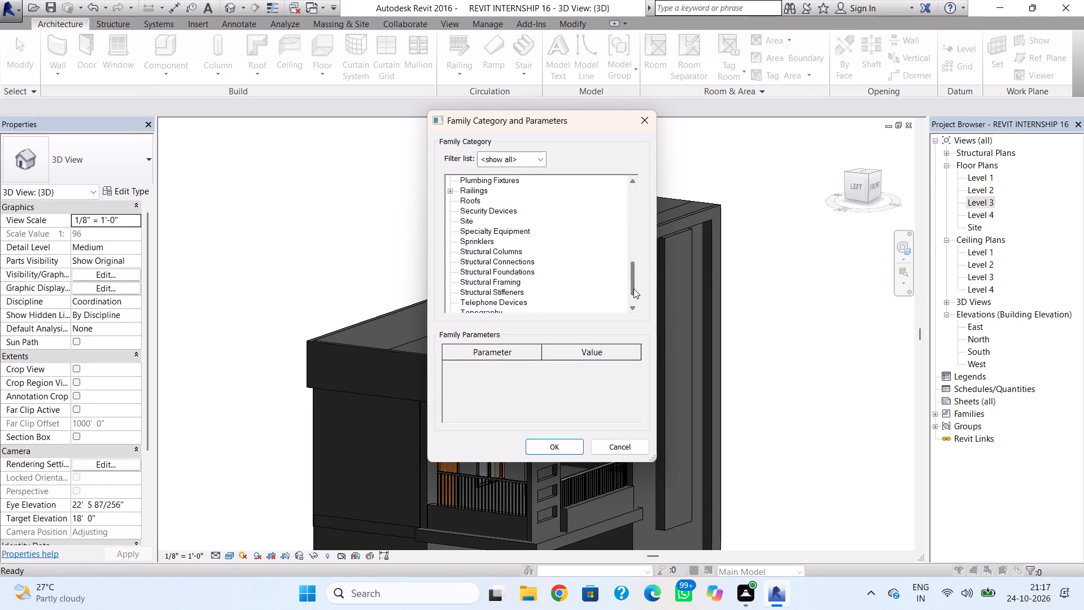
pyautogui.moveTo(633, 289); pyautogui.dragTo(633, 305)
pyautogui.click(479, 290)
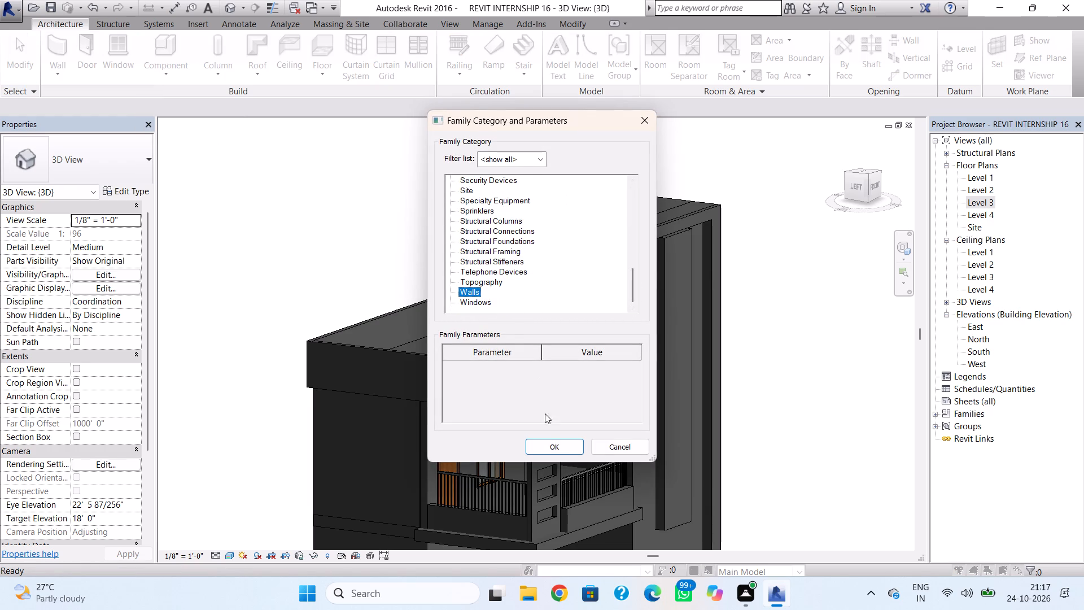
pyautogui.click(543, 439)
pyautogui.click(546, 316)
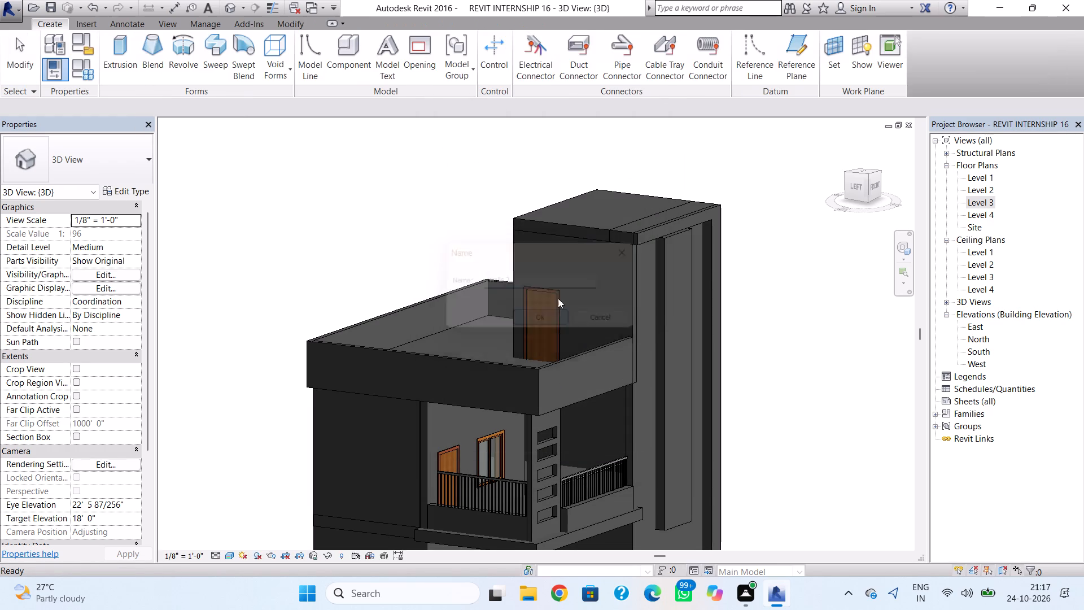
# Set the work plane by picking the tower's left side wall, the one containing the upper door.
pyautogui.keyDown('shift'); pyautogui.moveTo(551, 290); pyautogui.dragTo(610, 236, button='right'); pyautogui.keyUp('shift')
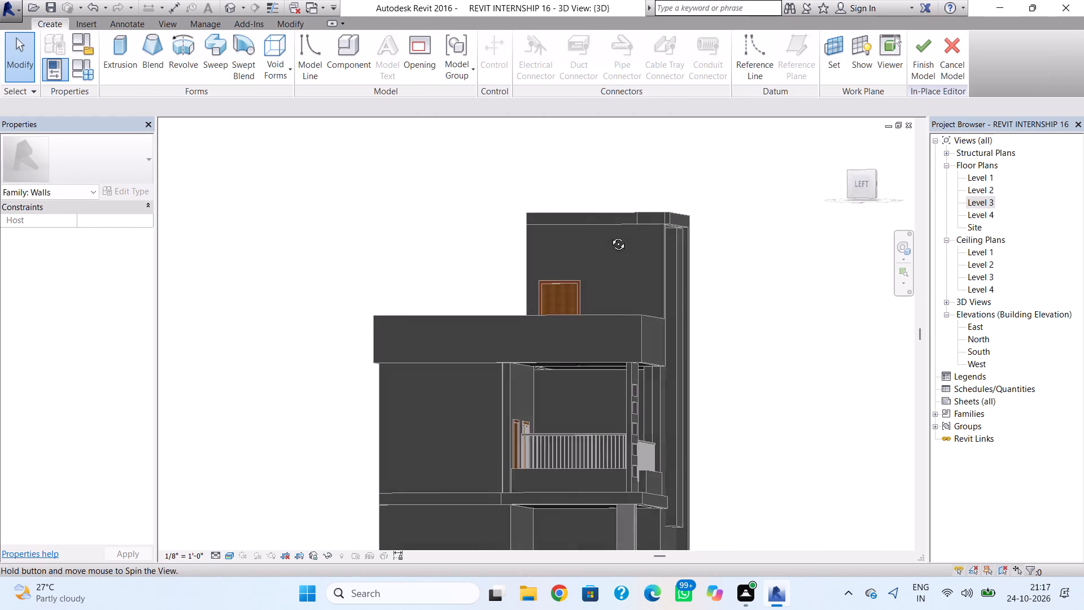
pyautogui.keyDown('shift'); pyautogui.moveTo(610, 236); pyautogui.dragTo(628, 240, button='right'); pyautogui.keyUp('shift')
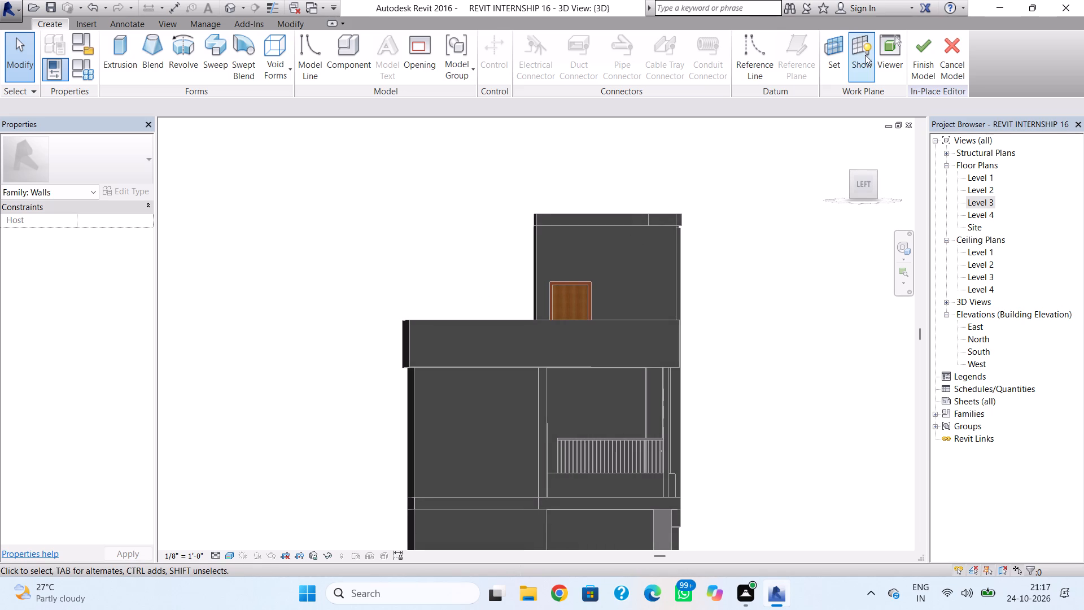
pyautogui.click(841, 53)
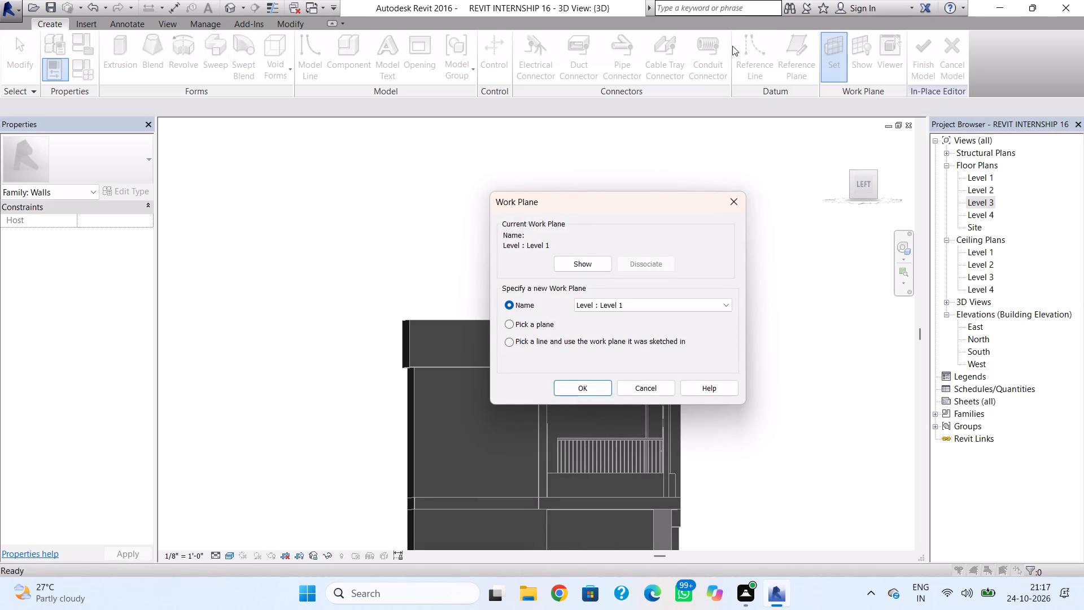
pyautogui.click(507, 321)
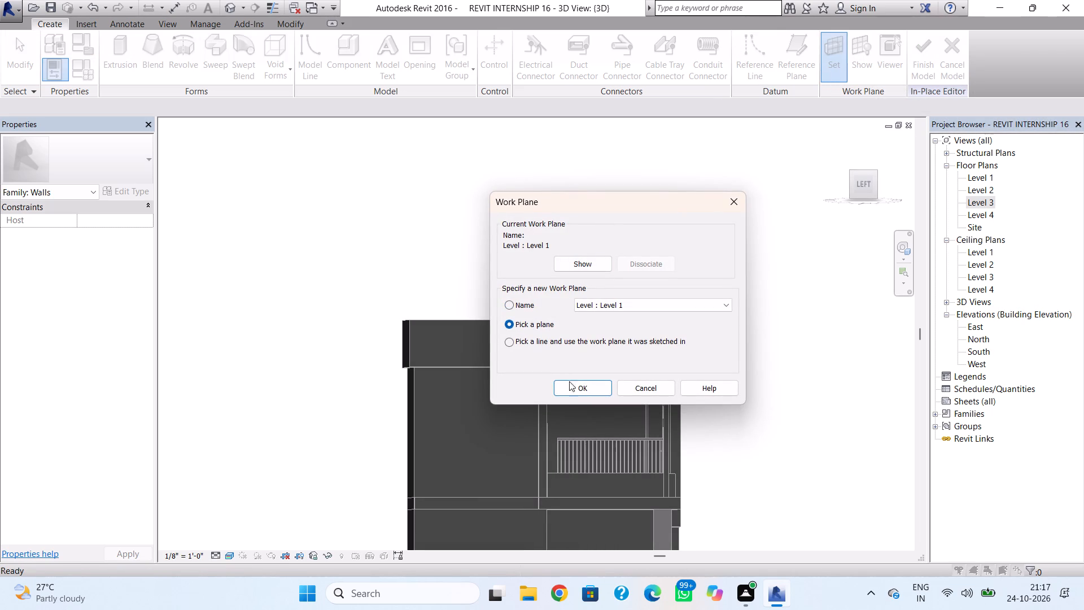
pyautogui.click(570, 387)
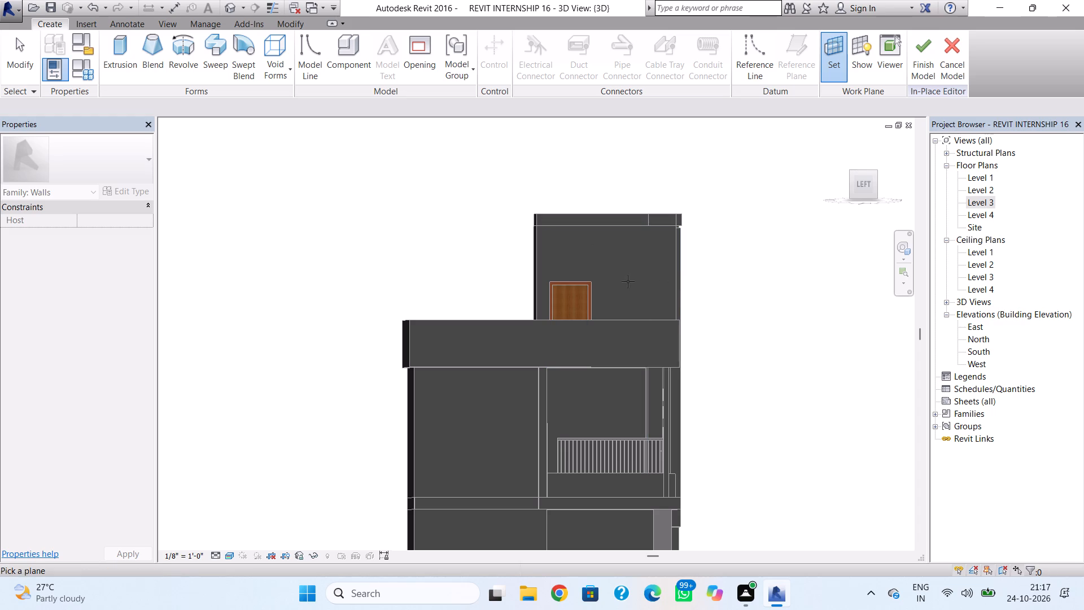
pyautogui.keyDown('shift'); pyautogui.moveTo(628, 281); pyautogui.dragTo(684, 325, button='right'); pyautogui.keyUp('shift')
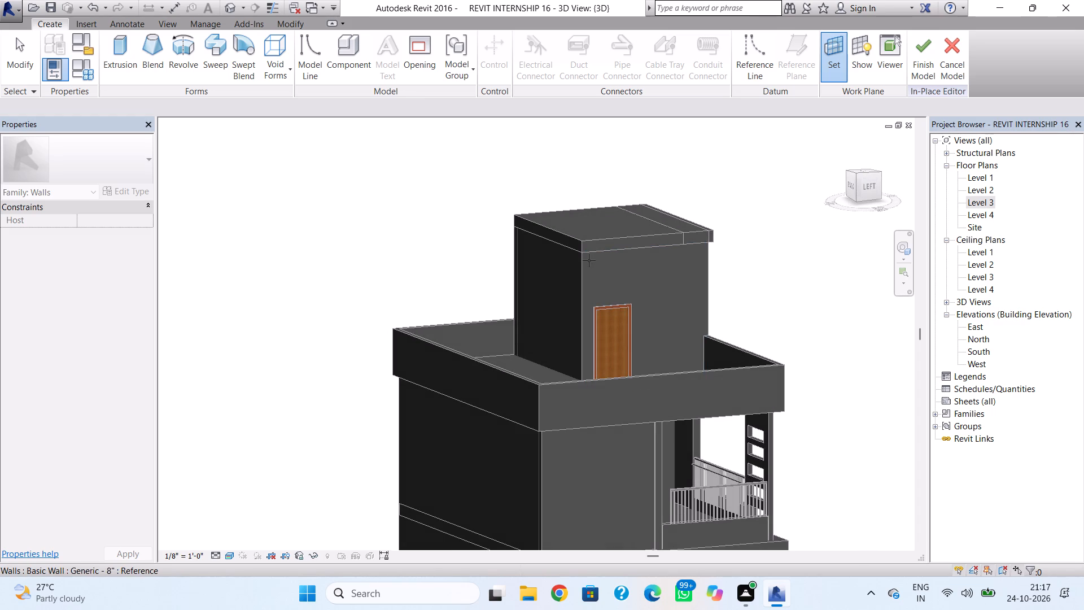
pyautogui.click(591, 262)
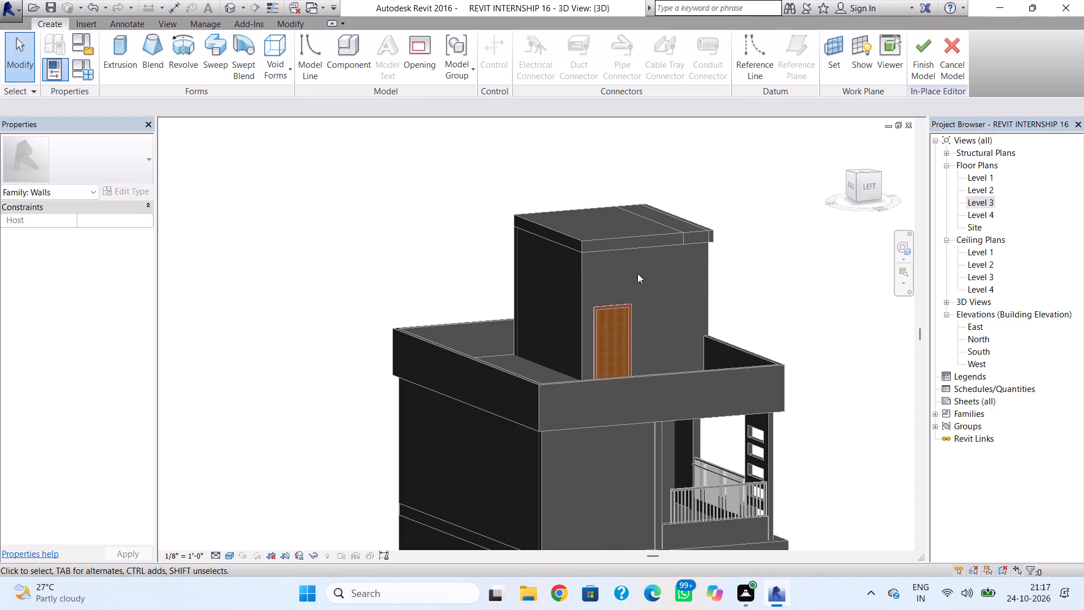
# Begin an extrusion sketch on the tower's left side wall, viewed square from the left.
pyautogui.click(869, 186)
pyautogui.scroll(4, 673, 284)
pyautogui.moveTo(670, 293); pyautogui.dragTo(673, 384, button='middle')
pyautogui.scroll(-1, 672, 319)
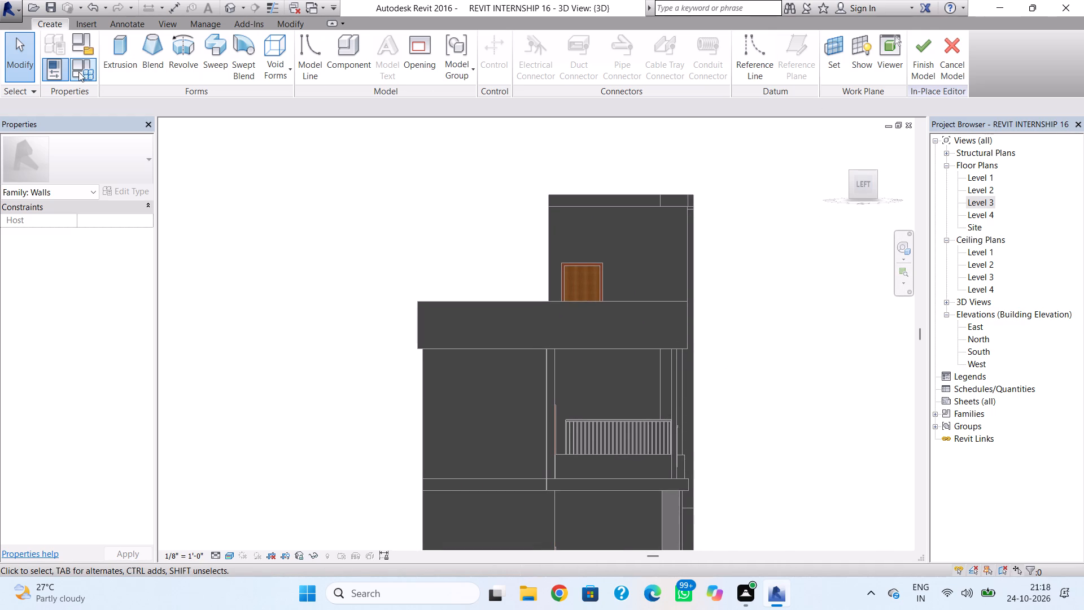
pyautogui.click(111, 53)
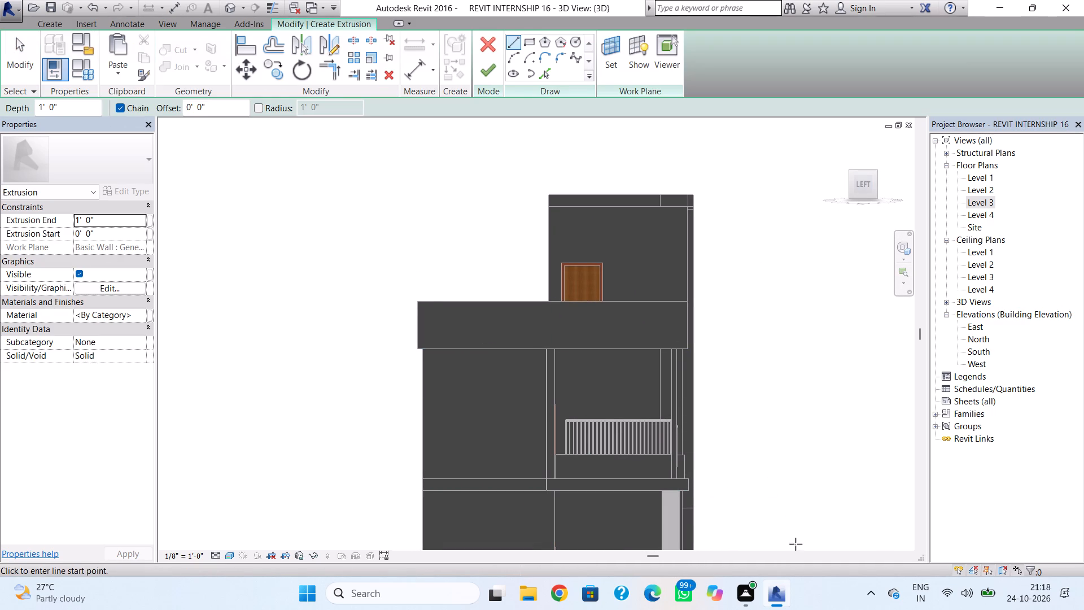
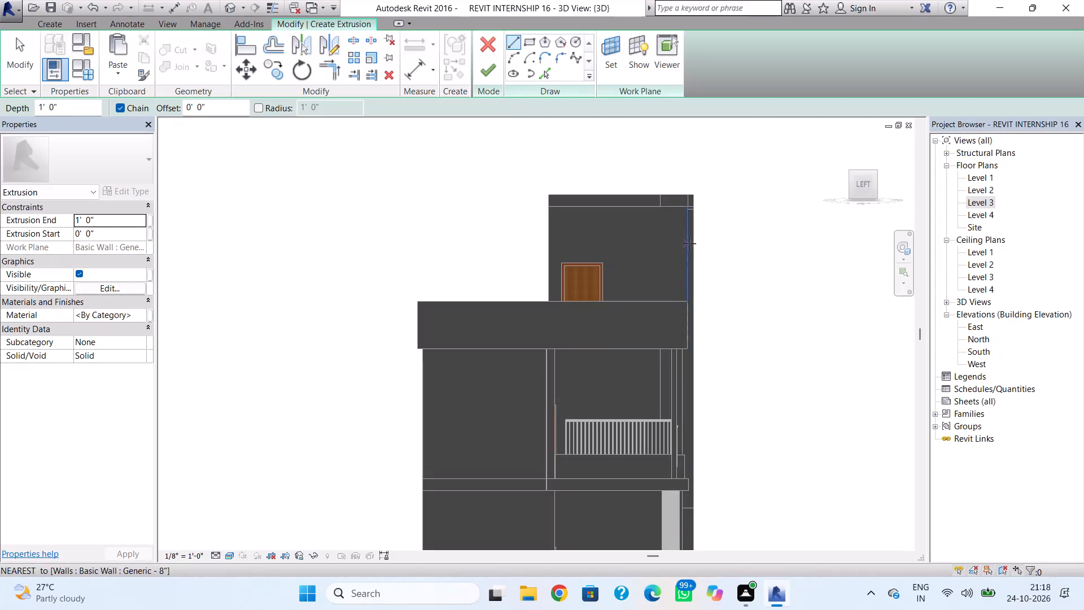
# Sketch a closed L-shaped profile along the stair tower's door-side wall, across its top and down beside the door, and complete the 1' 0" deep extrusion.
pyautogui.click(696, 196)
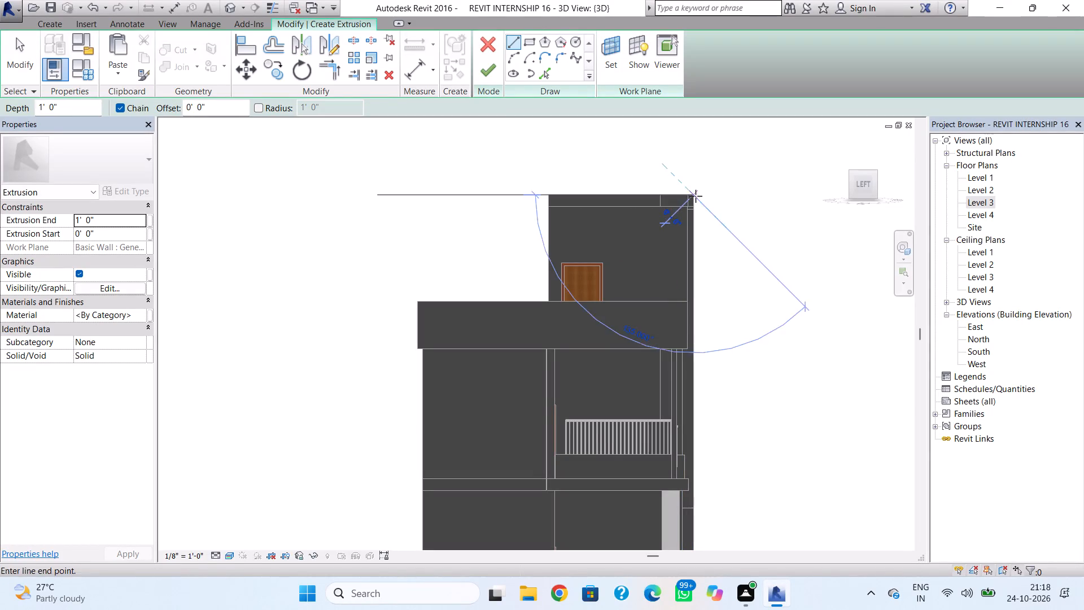
pyautogui.click(547, 195)
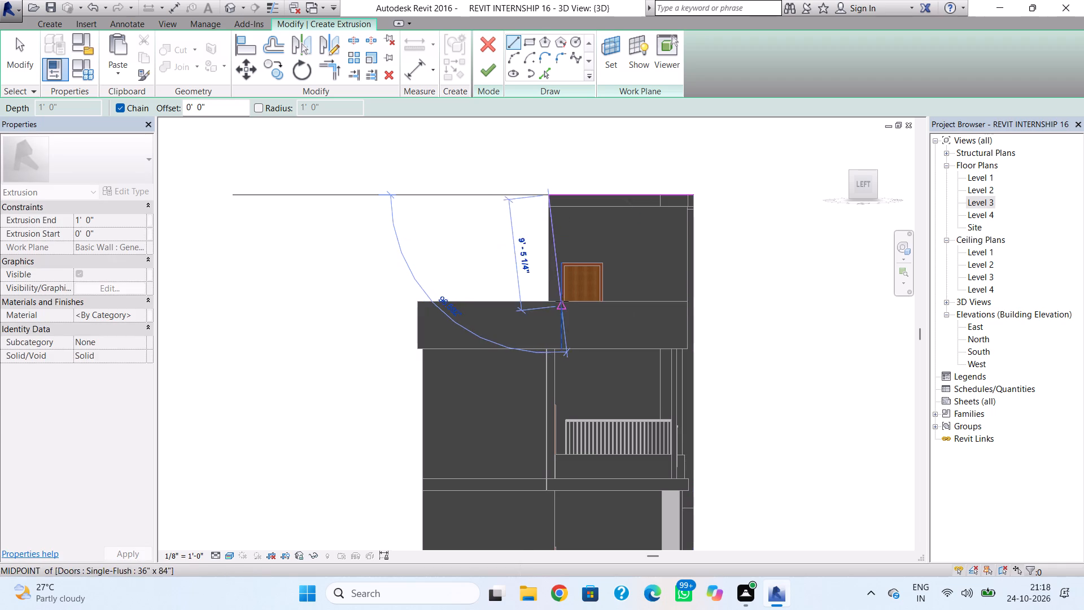
pyautogui.keyDown('shift'); pyautogui.moveTo(562, 301); pyautogui.dragTo(575, 378, button='right'); pyautogui.keyUp('shift')
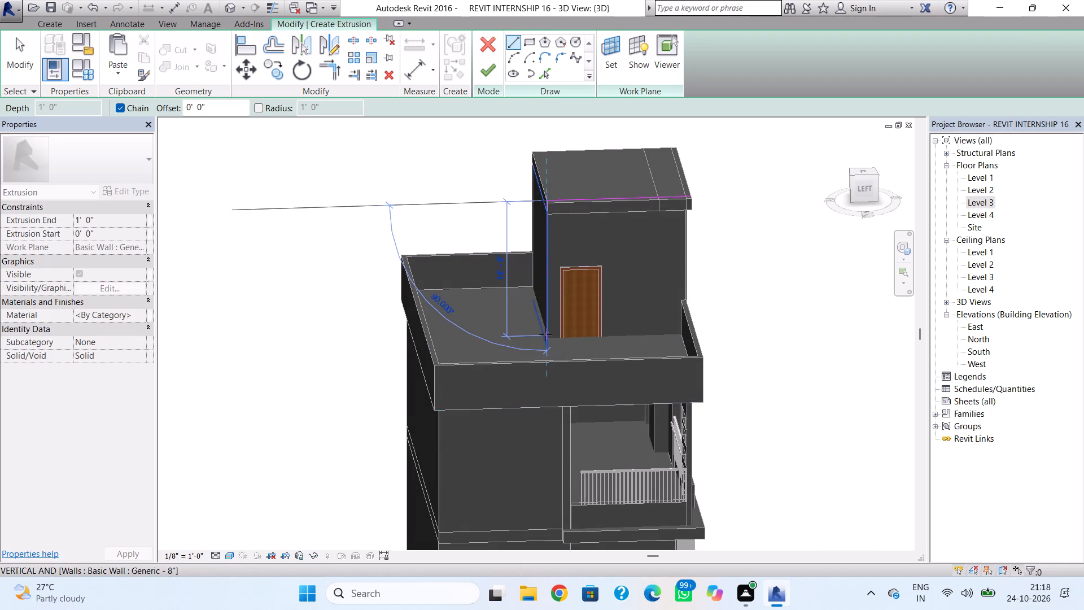
pyautogui.click(545, 334)
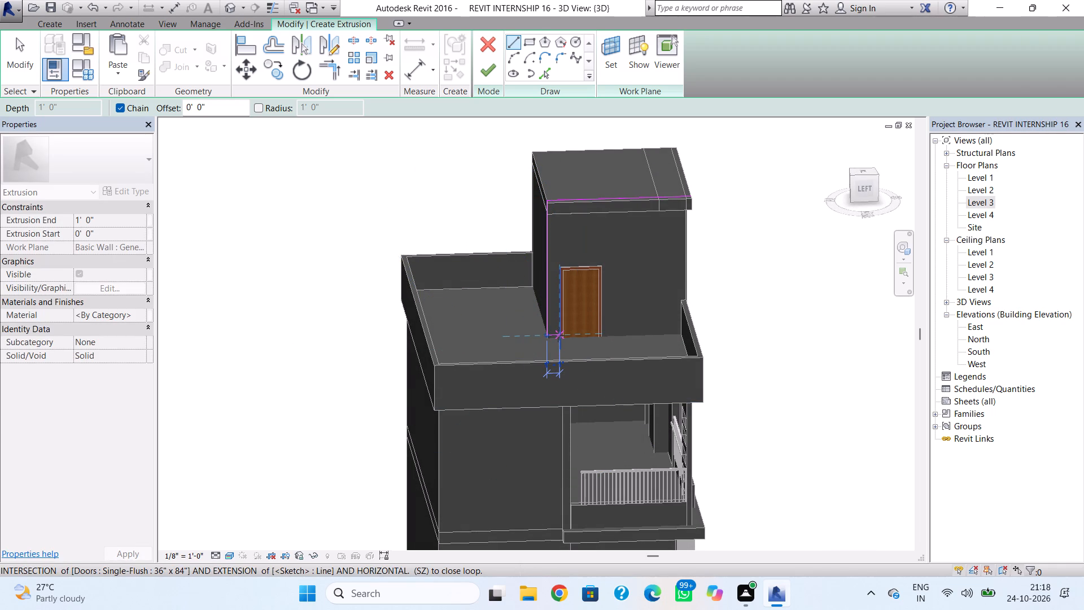
pyautogui.click(557, 335)
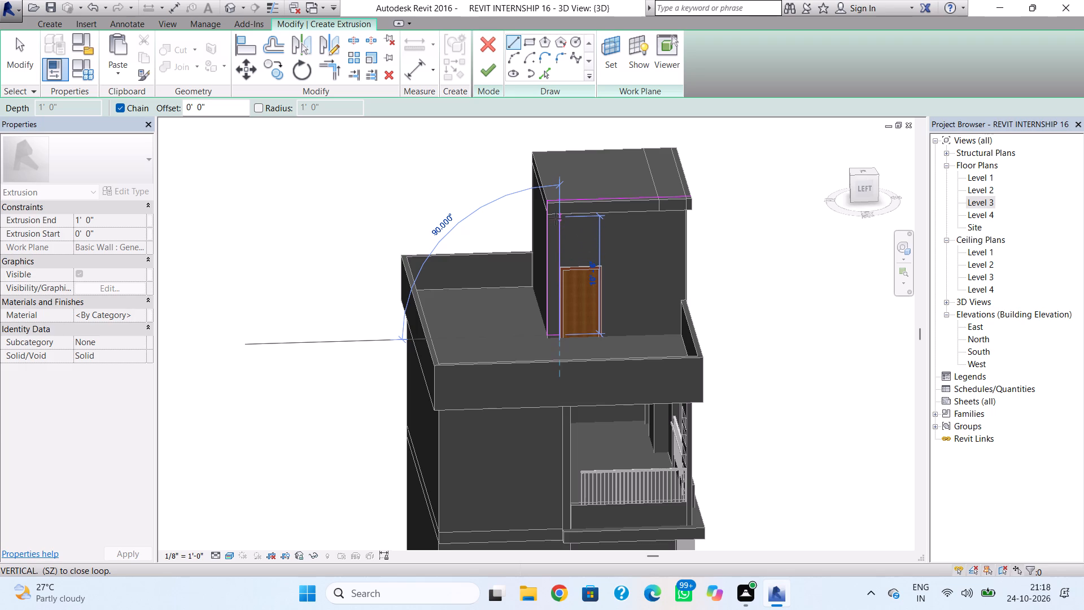
pyautogui.keyDown('shift'); pyautogui.moveTo(566, 243); pyautogui.dragTo(567, 231, button='right'); pyautogui.keyUp('shift')
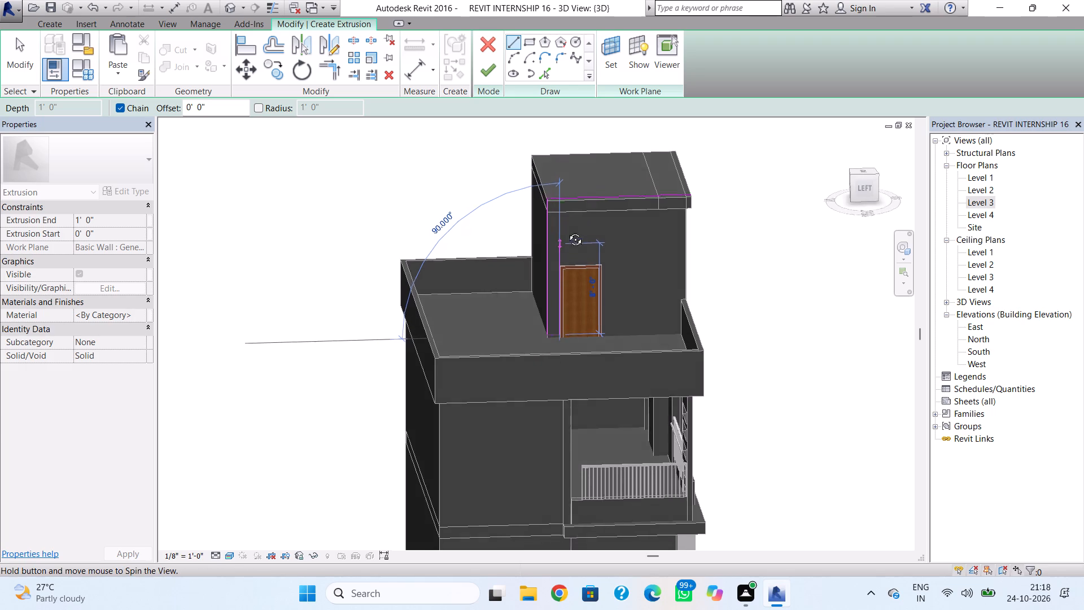
pyautogui.keyDown('shift'); pyautogui.moveTo(567, 231); pyautogui.dragTo(560, 197, button='right'); pyautogui.keyUp('shift')
pyautogui.click(562, 207)
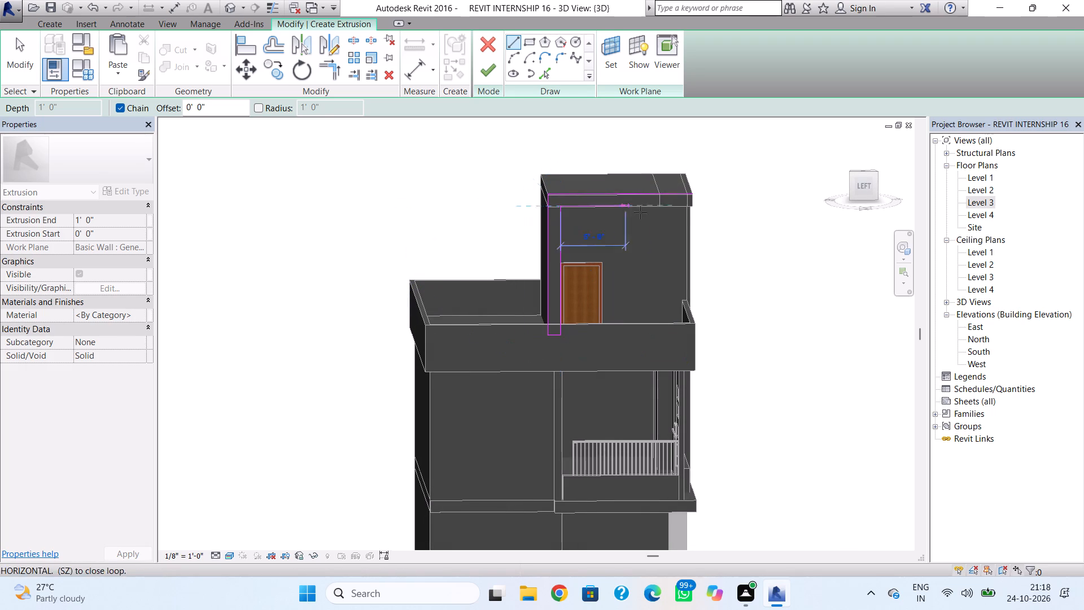
pyautogui.click(694, 208)
pyautogui.click(694, 195)
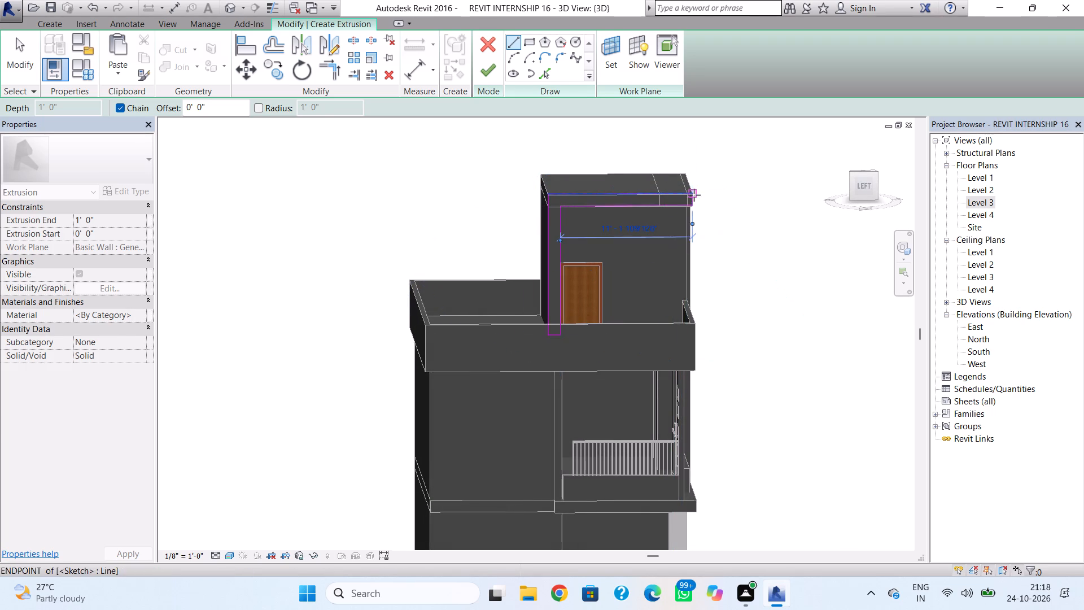
pyautogui.press('Escape')
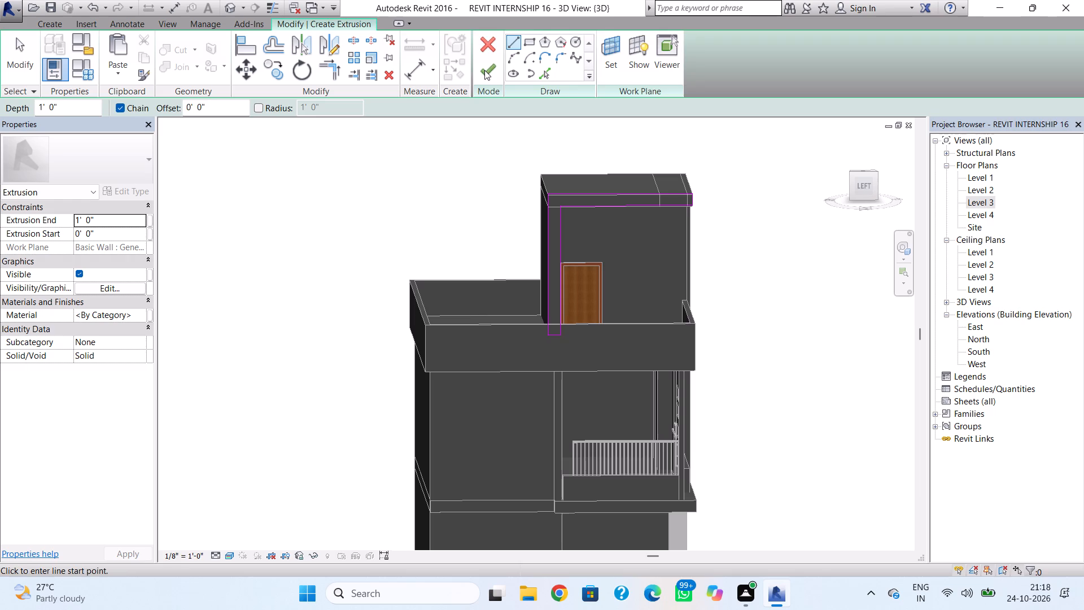
pyautogui.click(484, 70)
# Finish the in-place wall model containing the new L-shaped extrusion.
pyautogui.keyDown('shift'); pyautogui.moveTo(727, 218); pyautogui.dragTo(675, 236, button='right'); pyautogui.keyUp('shift')
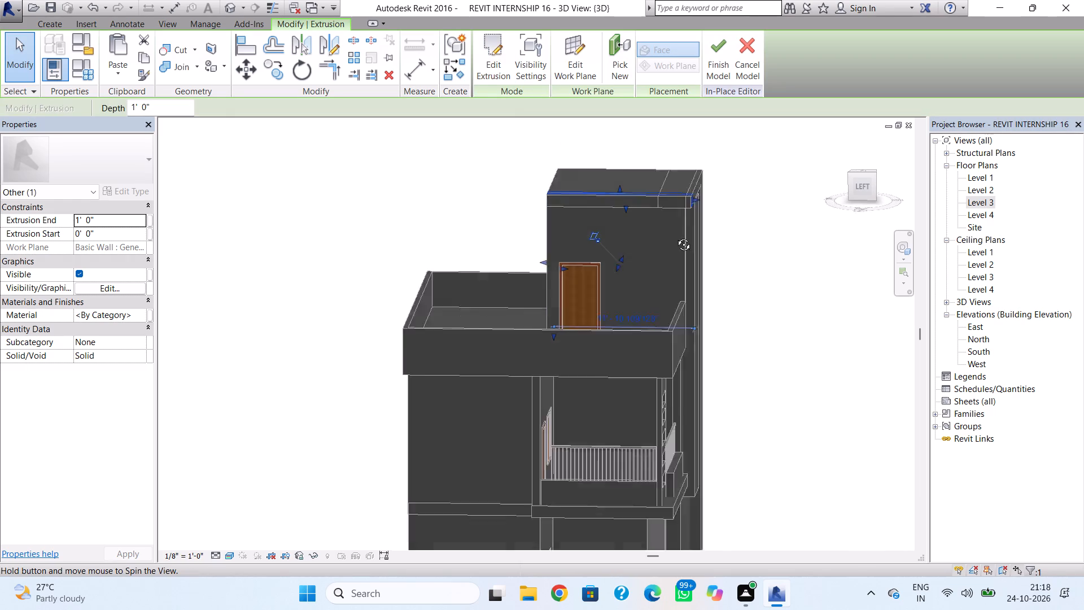
pyautogui.keyDown('shift'); pyautogui.moveTo(675, 236); pyautogui.dragTo(549, 267, button='right'); pyautogui.keyUp('shift')
pyautogui.moveTo(547, 255); pyautogui.dragTo(713, 286, button='right')
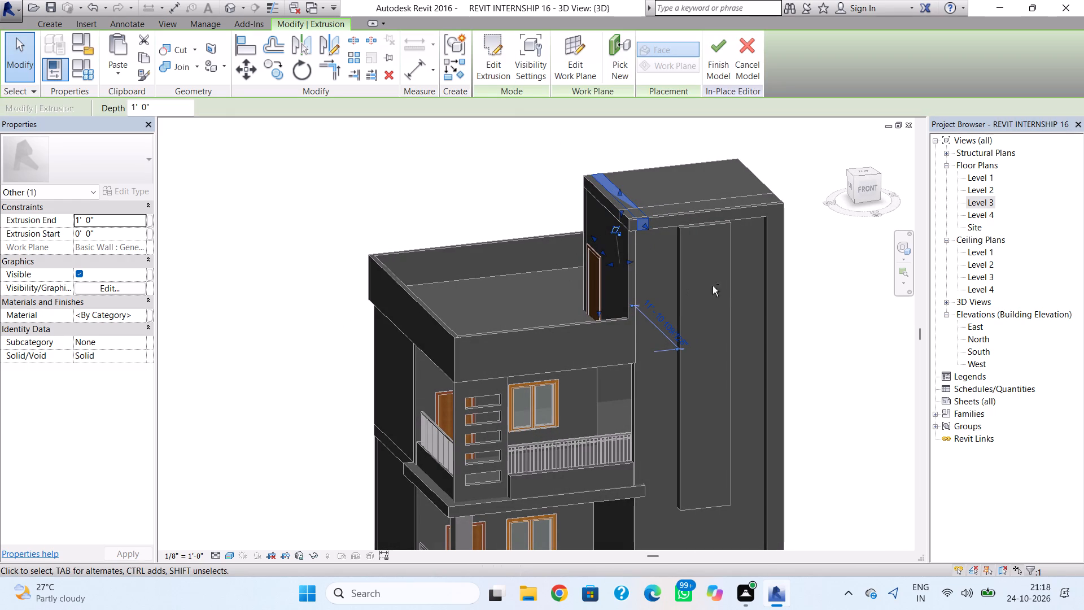
pyautogui.moveTo(713, 286); pyautogui.dragTo(787, 290, button='right')
pyautogui.click(723, 50)
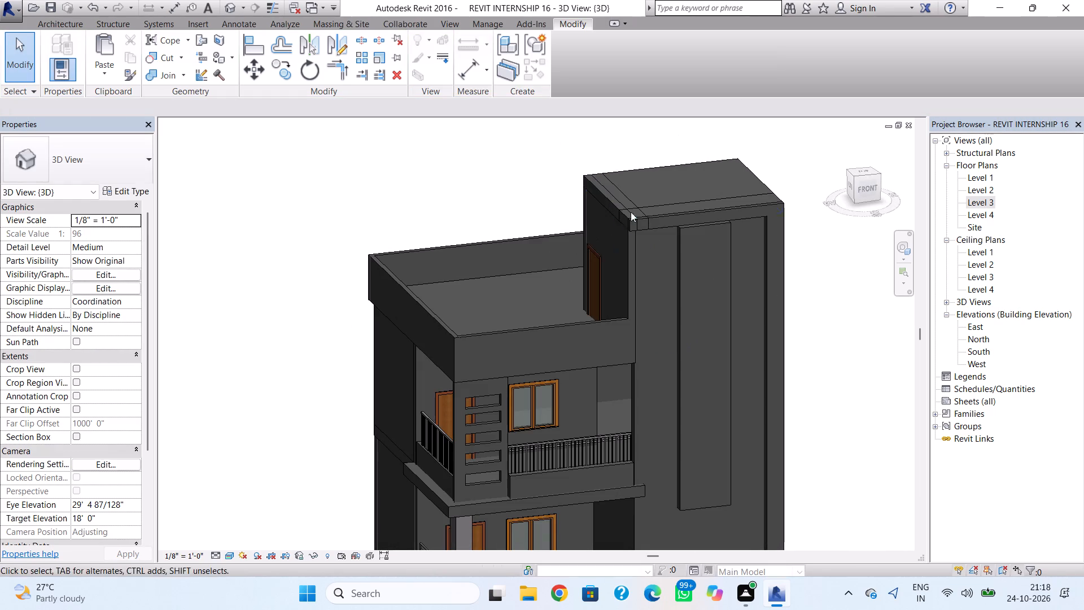
# Pull the front and rear faces of the new L-shaped band slightly outward from the tower's door-side wall.
pyautogui.keyDown('shift'); pyautogui.moveTo(583, 280); pyautogui.dragTo(847, 312, button='right'); pyautogui.keyUp('shift')
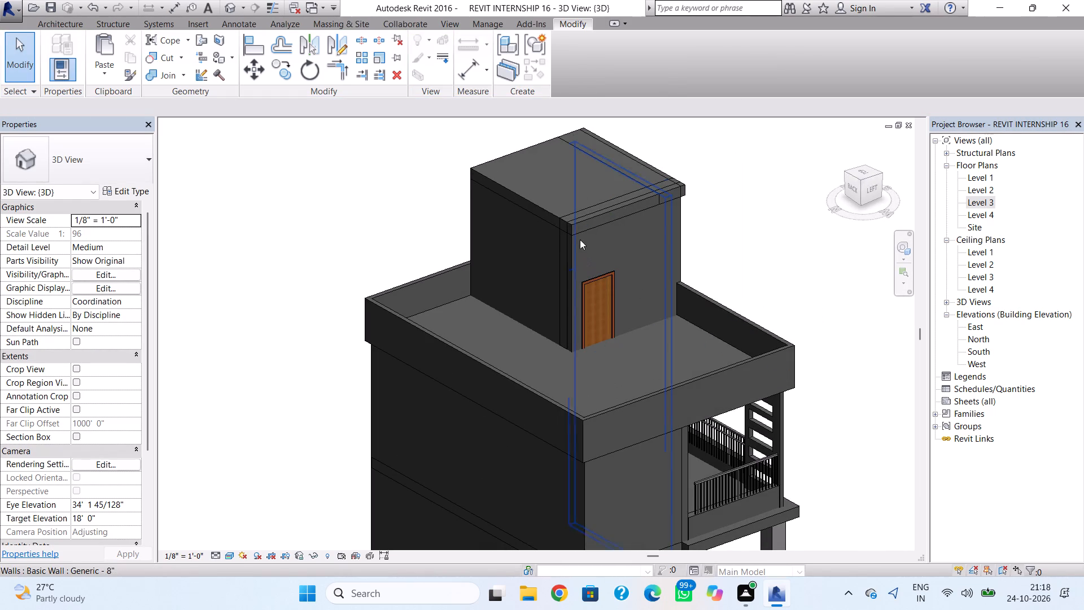
pyautogui.click(578, 210)
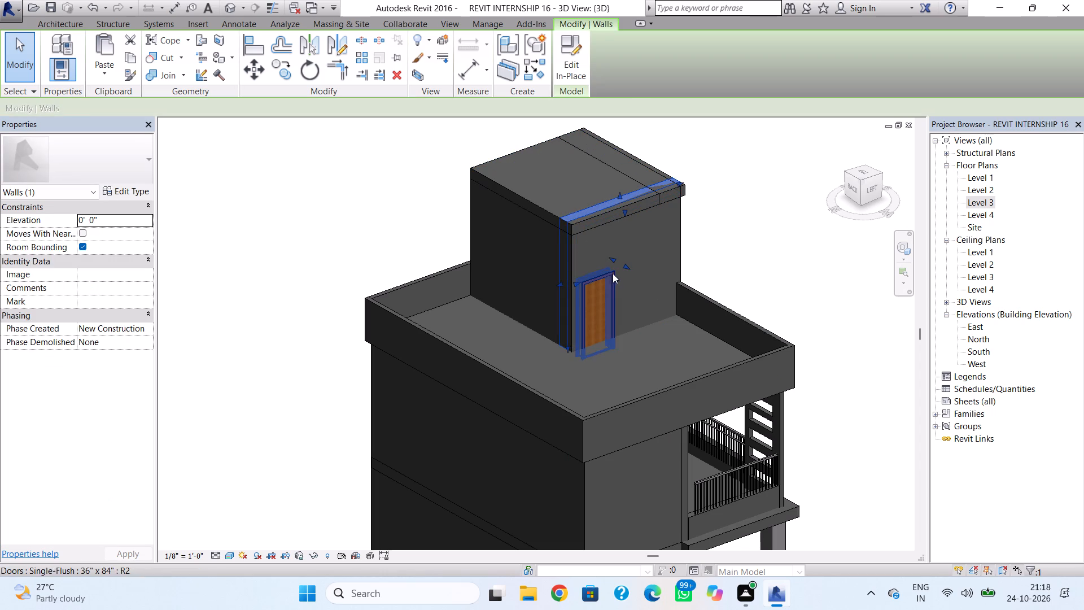
pyautogui.moveTo(623, 264); pyautogui.dragTo(628, 267)
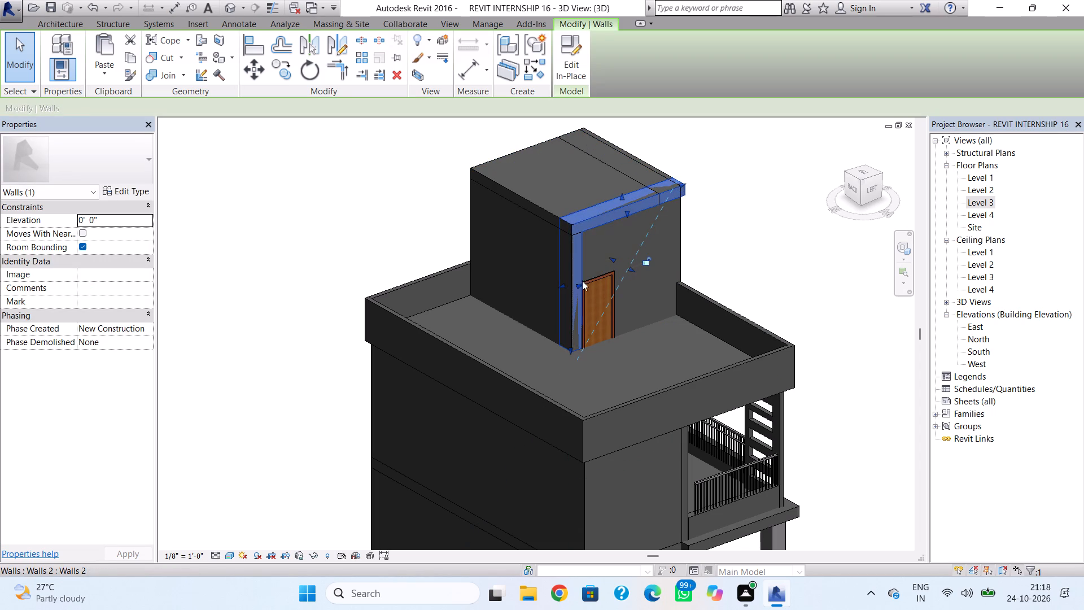
pyautogui.moveTo(610, 258); pyautogui.dragTo(617, 264)
pyautogui.click(665, 294)
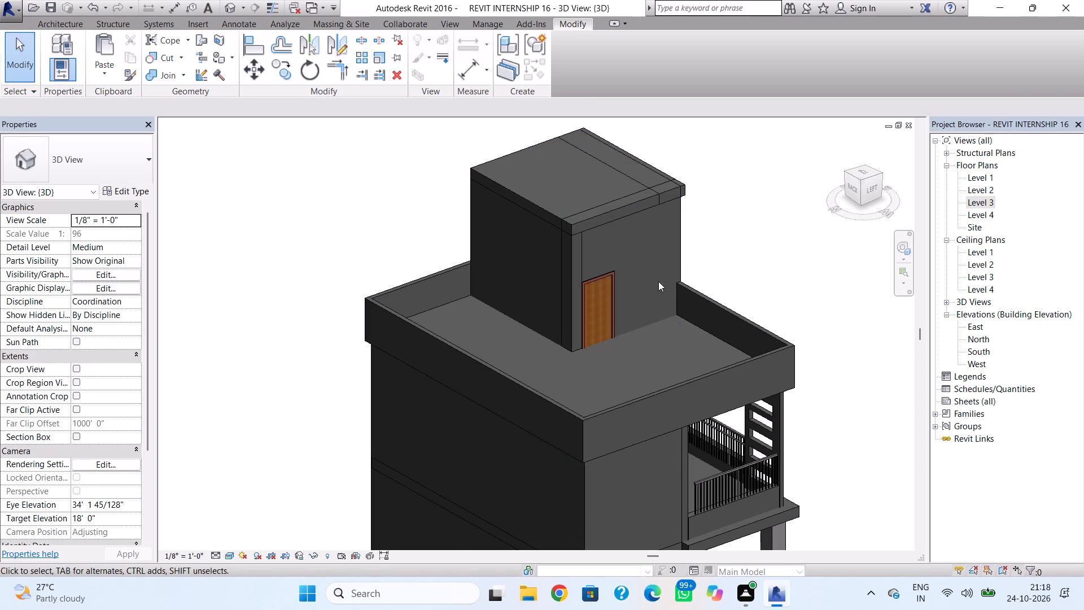
# Pull the rear face of the in-place border and vertical panel on the tower's front wall slightly outward.
pyautogui.keyDown('shift'); pyautogui.moveTo(718, 203); pyautogui.dragTo(580, 268, button='right'); pyautogui.keyUp('shift')
pyautogui.click(687, 241)
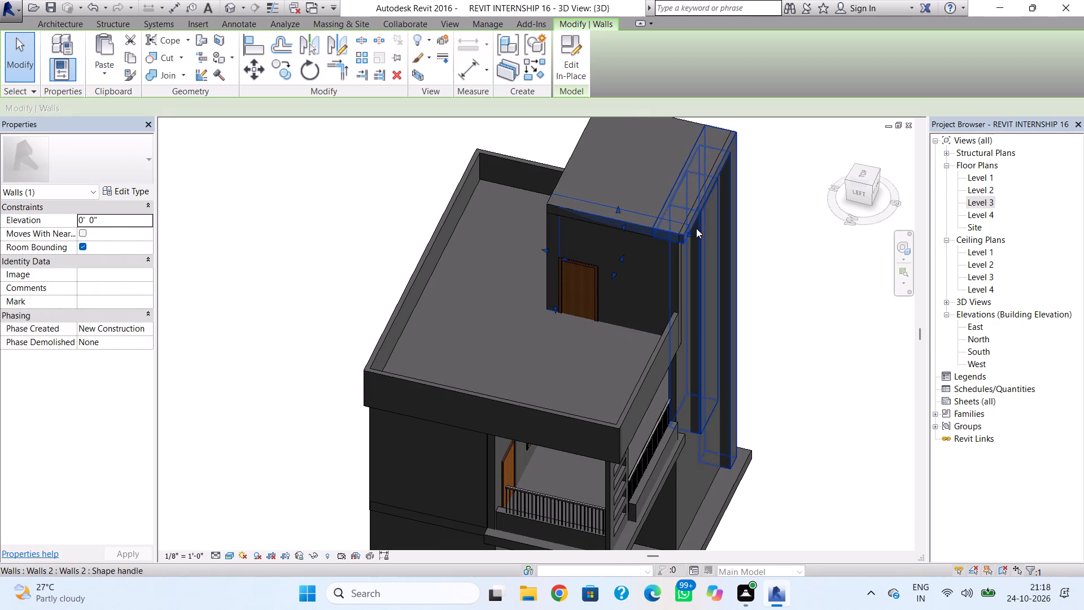
pyautogui.click(697, 216)
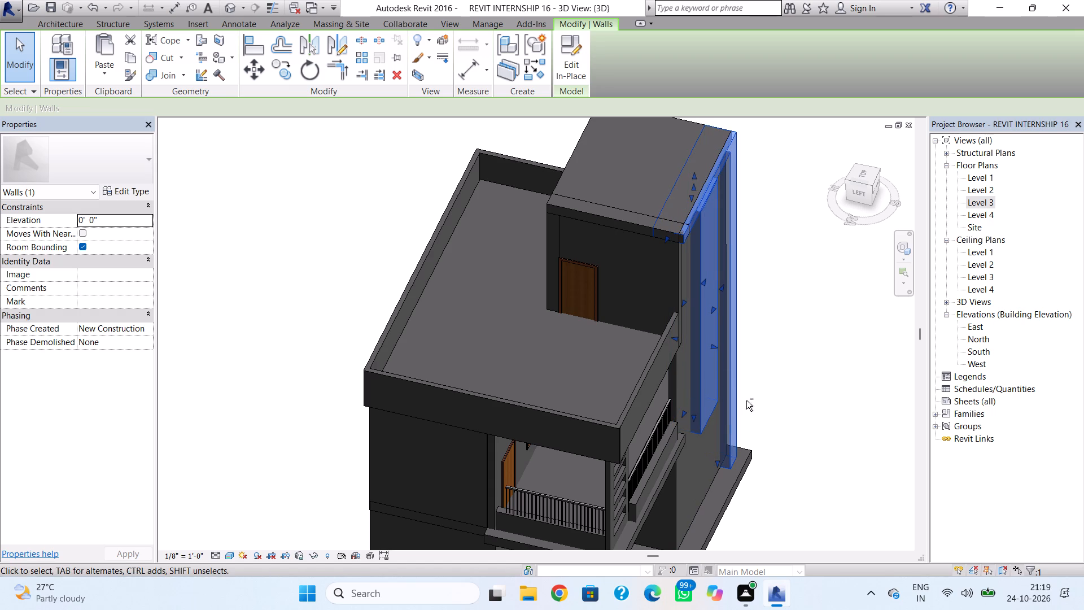
pyautogui.keyDown('shift'); pyautogui.moveTo(746, 400); pyautogui.dragTo(598, 343, button='right'); pyautogui.keyUp('shift')
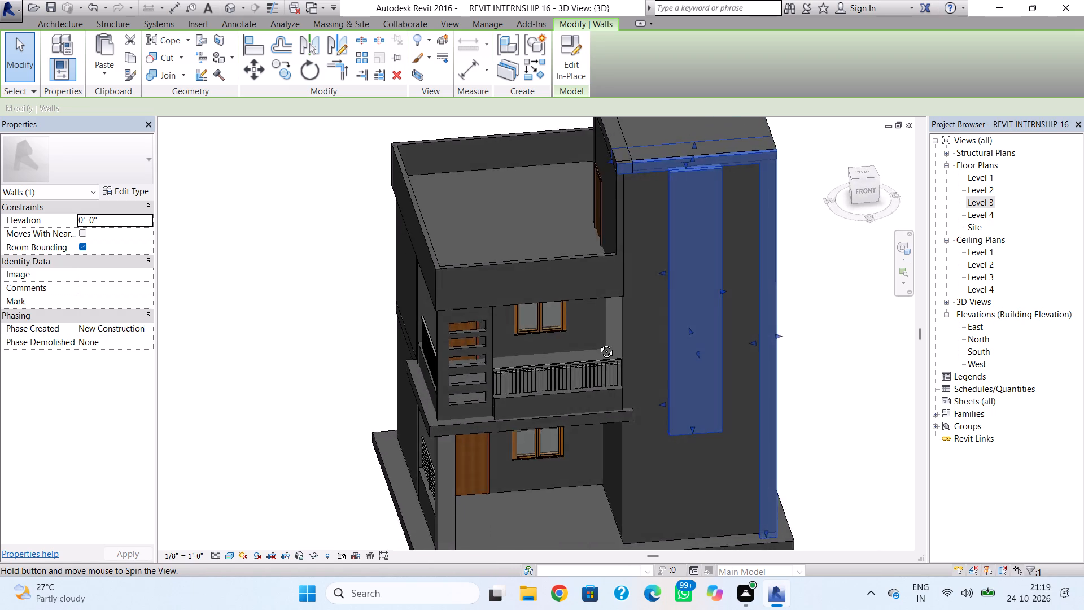
pyautogui.keyDown('shift'); pyautogui.moveTo(598, 343); pyautogui.dragTo(655, 372, button='right'); pyautogui.keyUp('shift')
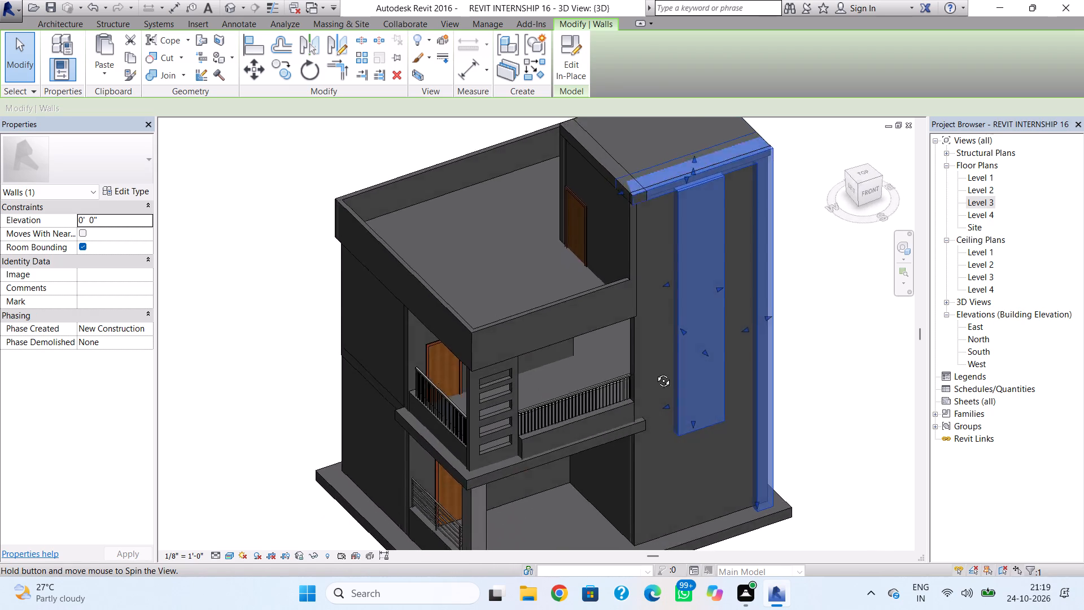
pyautogui.keyDown('shift'); pyautogui.moveTo(655, 372); pyautogui.dragTo(685, 376, button='right'); pyautogui.keyUp('shift')
pyautogui.moveTo(676, 333); pyautogui.dragTo(685, 339)
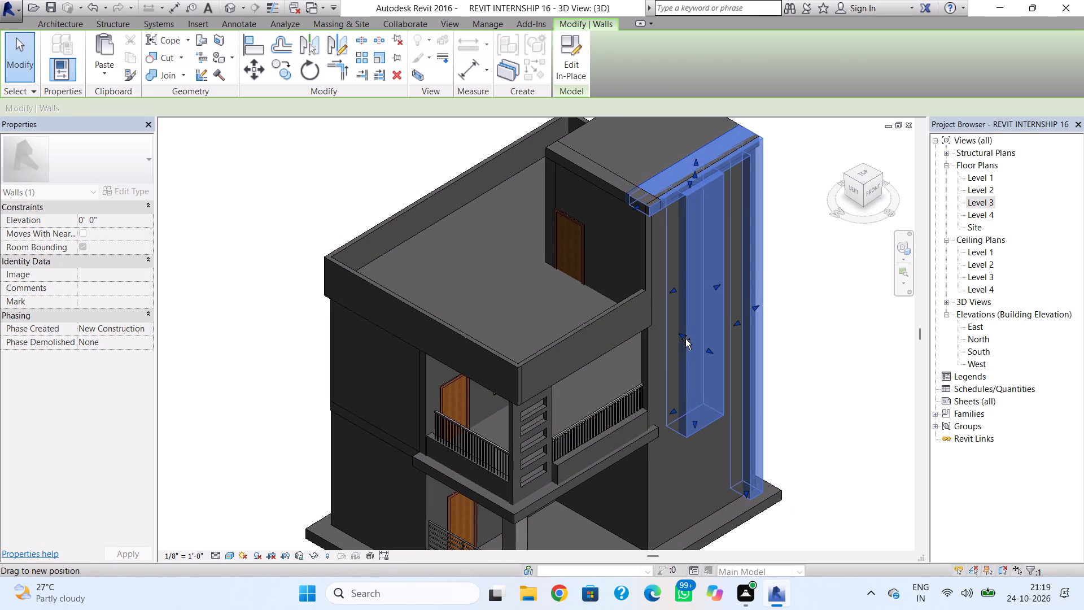
pyautogui.moveTo(685, 339); pyautogui.dragTo(689, 346)
pyautogui.click(820, 372)
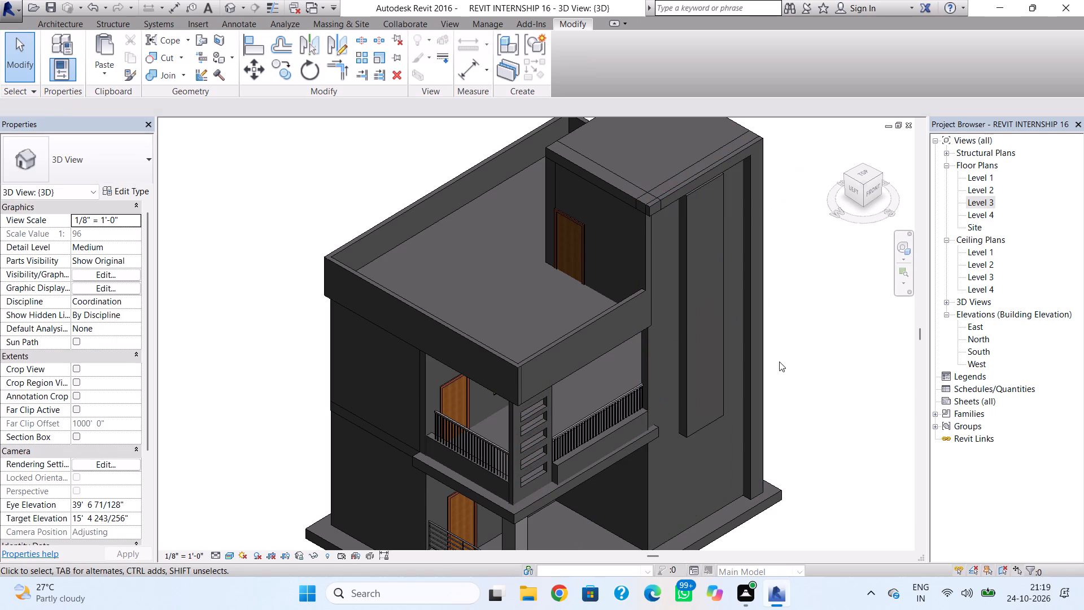
# Edit the front terrace parapet wall's profile and sketch a narrow horizontal rectangular opening about 6'-6" long near its upper part.
pyautogui.keyDown('shift'); pyautogui.moveTo(808, 363); pyautogui.dragTo(740, 348, button='right'); pyautogui.keyUp('shift')
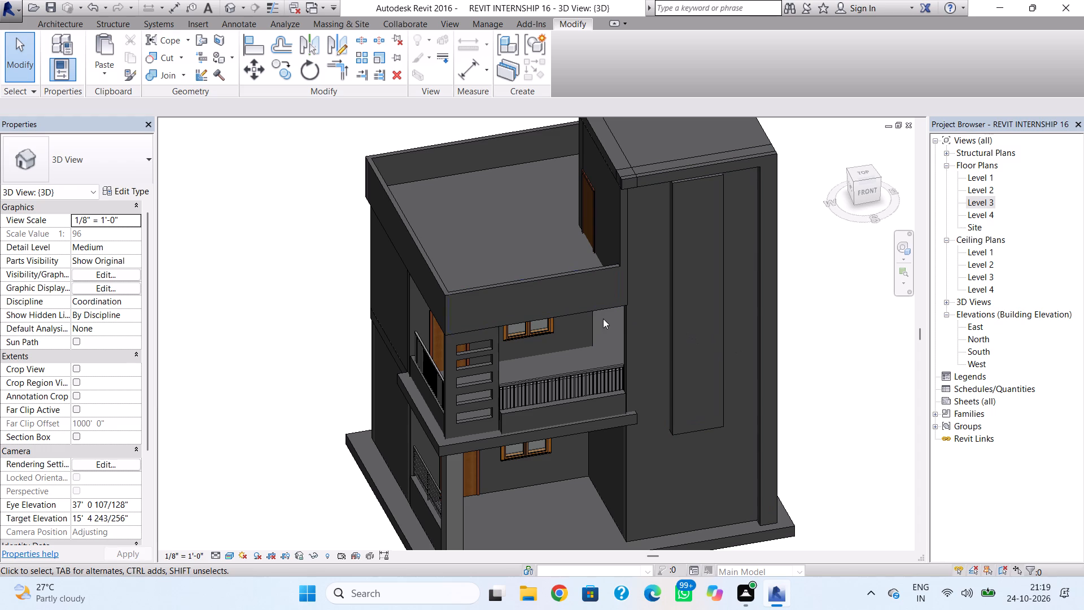
pyautogui.keyDown('shift'); pyautogui.moveTo(612, 324); pyautogui.dragTo(583, 255, button='right'); pyautogui.keyUp('shift')
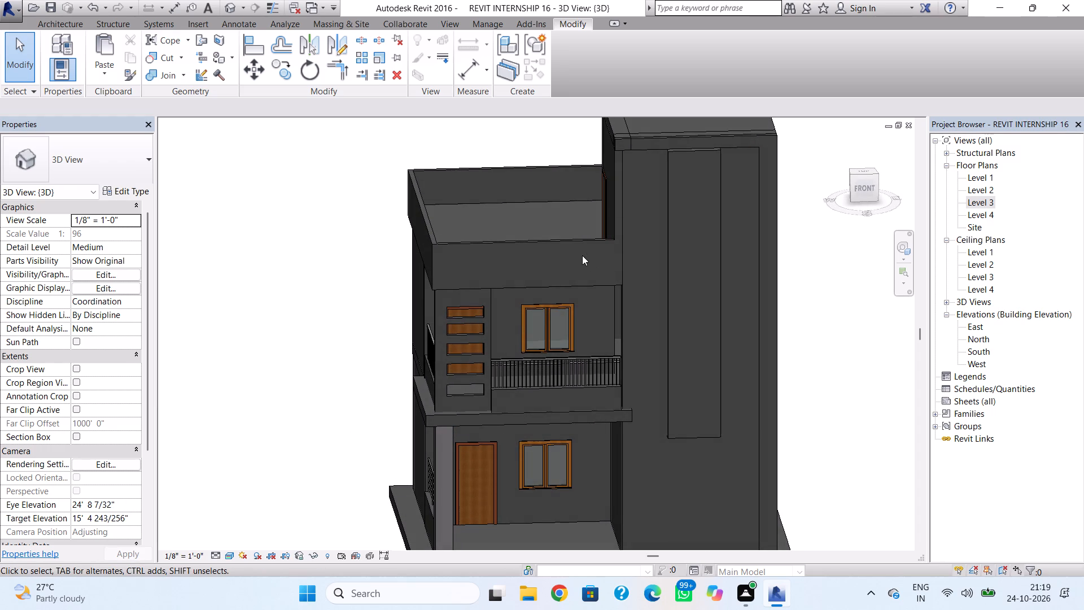
pyautogui.doubleClick(558, 242)
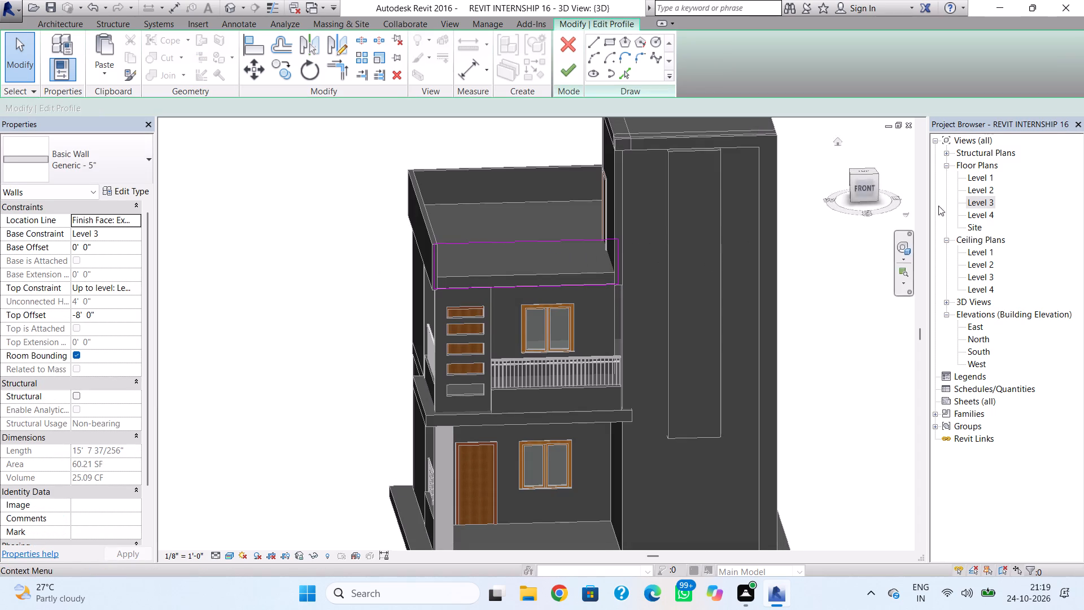
pyautogui.click(874, 194)
pyautogui.click(869, 193)
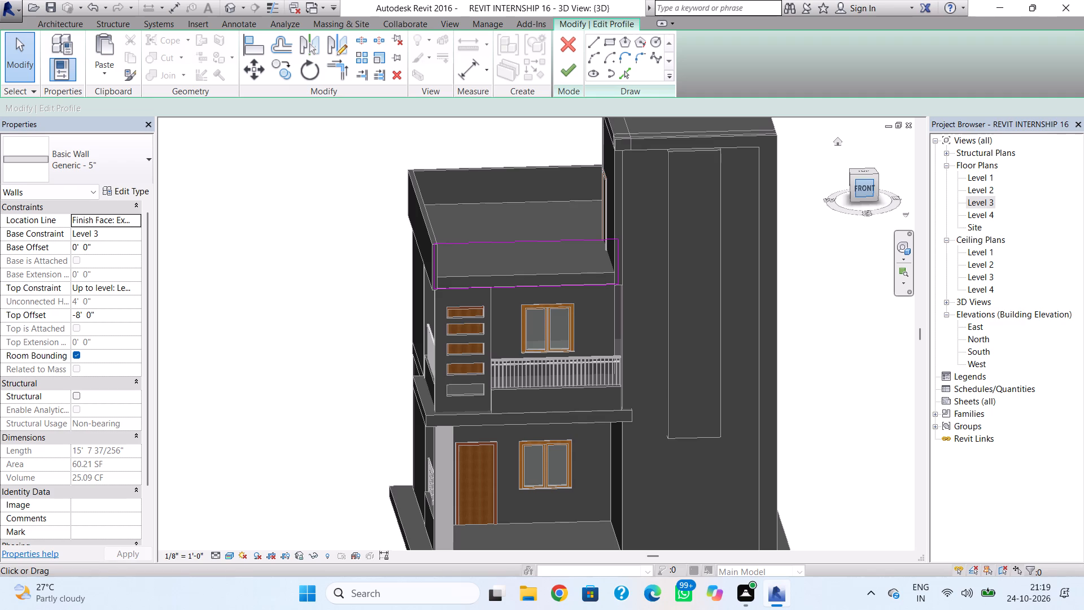
pyautogui.click(863, 189)
pyautogui.moveTo(779, 333); pyautogui.dragTo(778, 319, button='right')
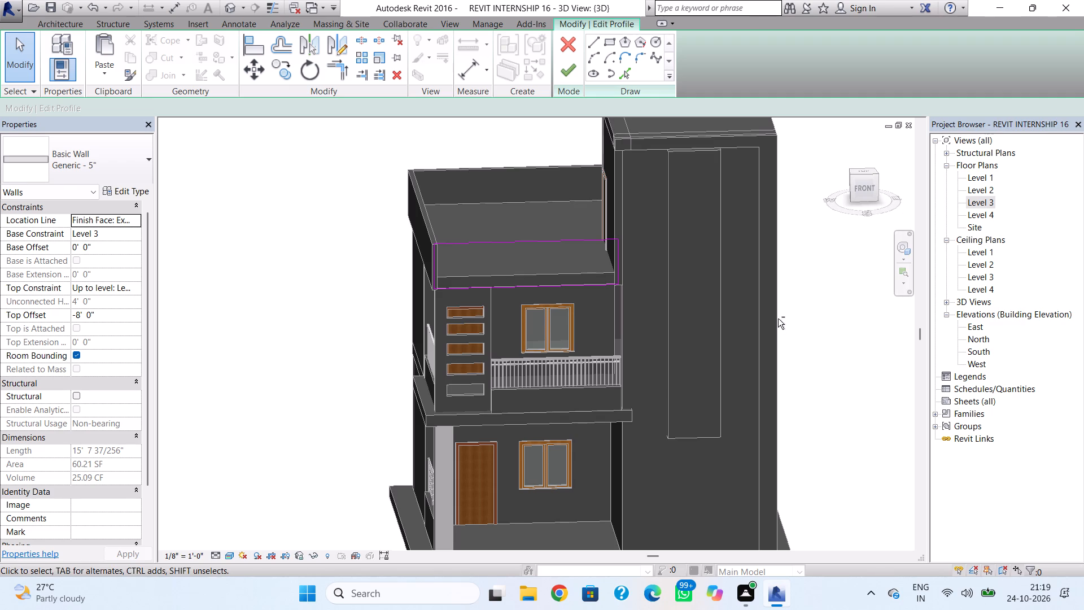
pyautogui.moveTo(778, 319); pyautogui.dragTo(775, 286, button='right')
pyautogui.keyDown('shift'); pyautogui.moveTo(803, 346); pyautogui.dragTo(793, 278, button='right'); pyautogui.keyUp('shift')
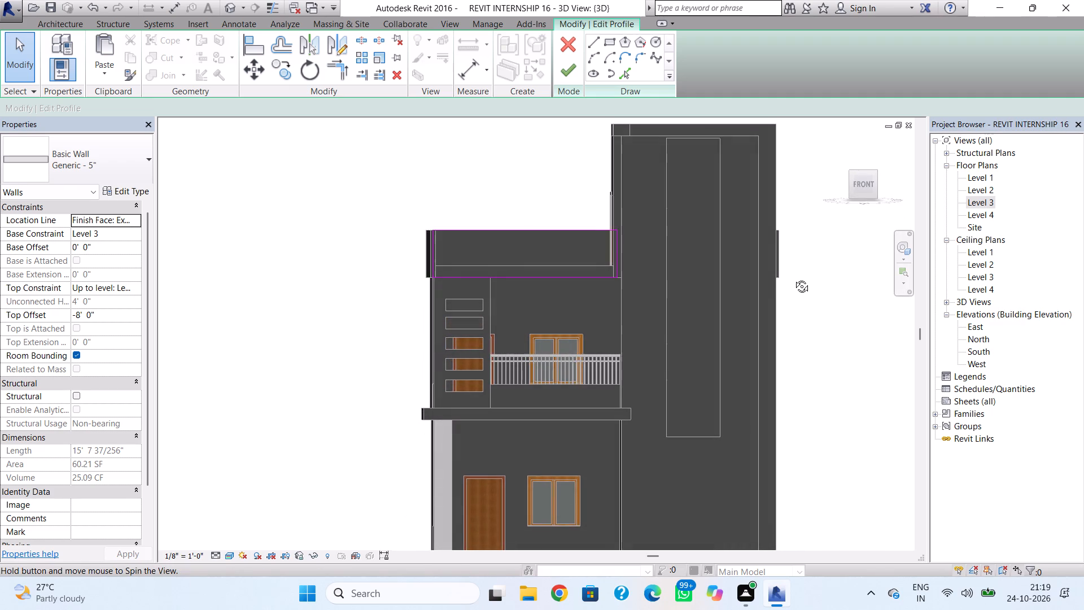
pyautogui.keyDown('shift'); pyautogui.moveTo(793, 278); pyautogui.dragTo(790, 277, button='right'); pyautogui.keyUp('shift')
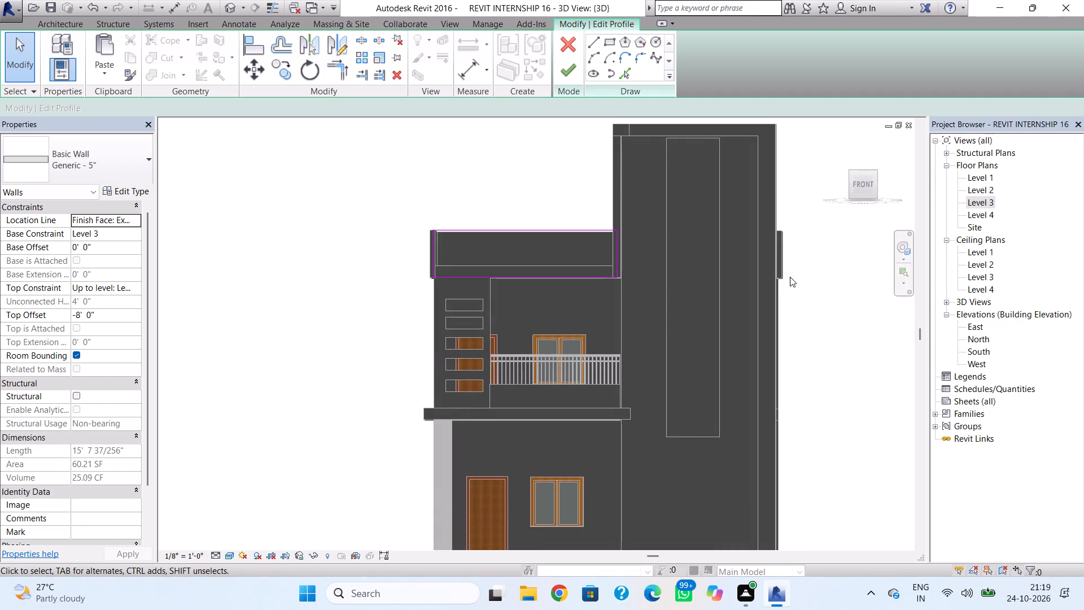
pyautogui.click(609, 42)
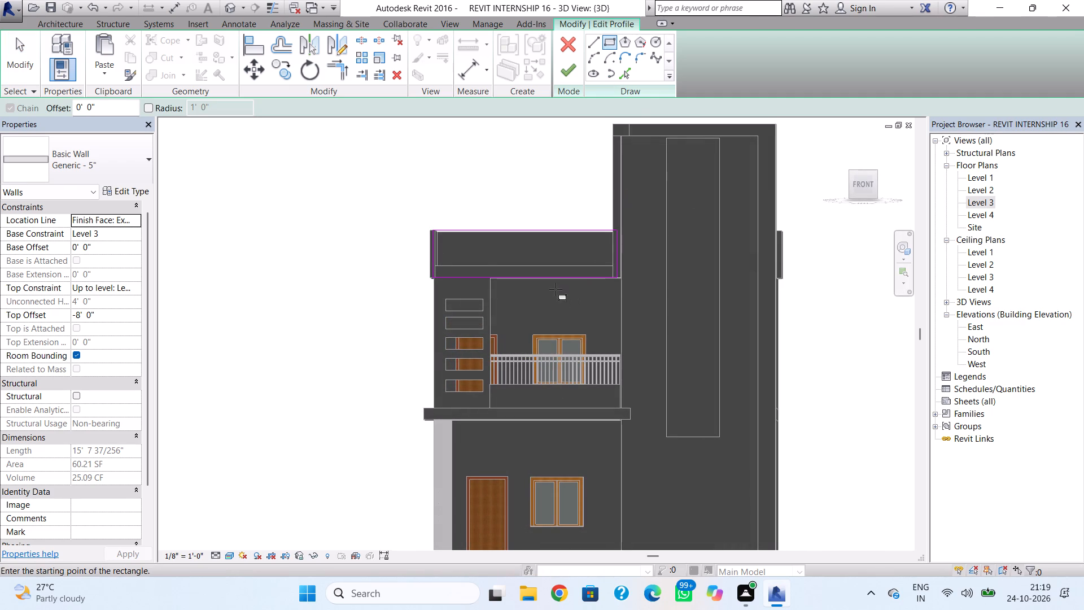
pyautogui.click(492, 242)
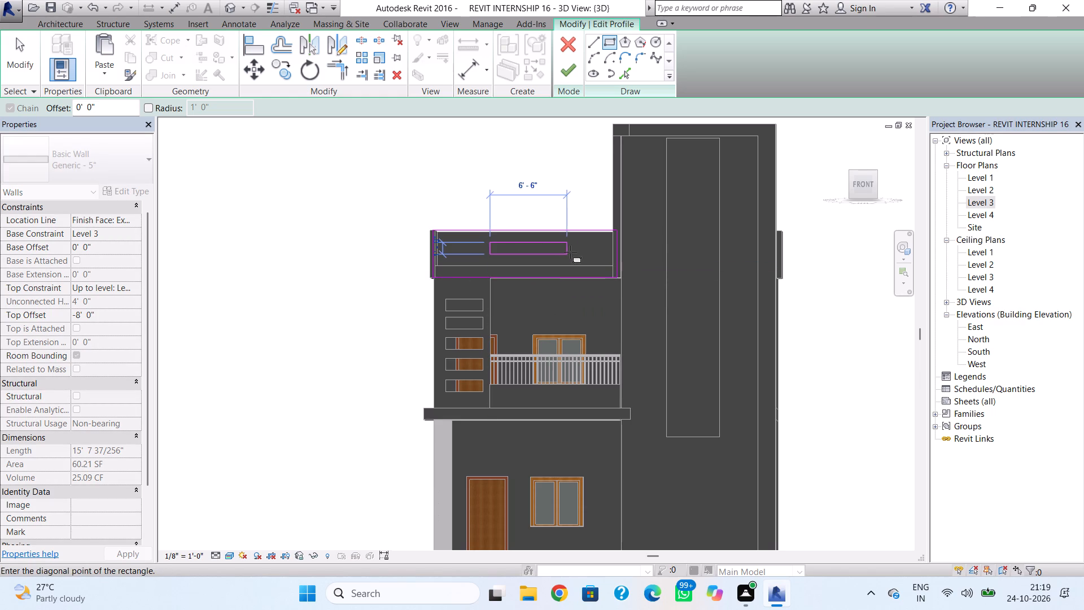
pyautogui.click(570, 246)
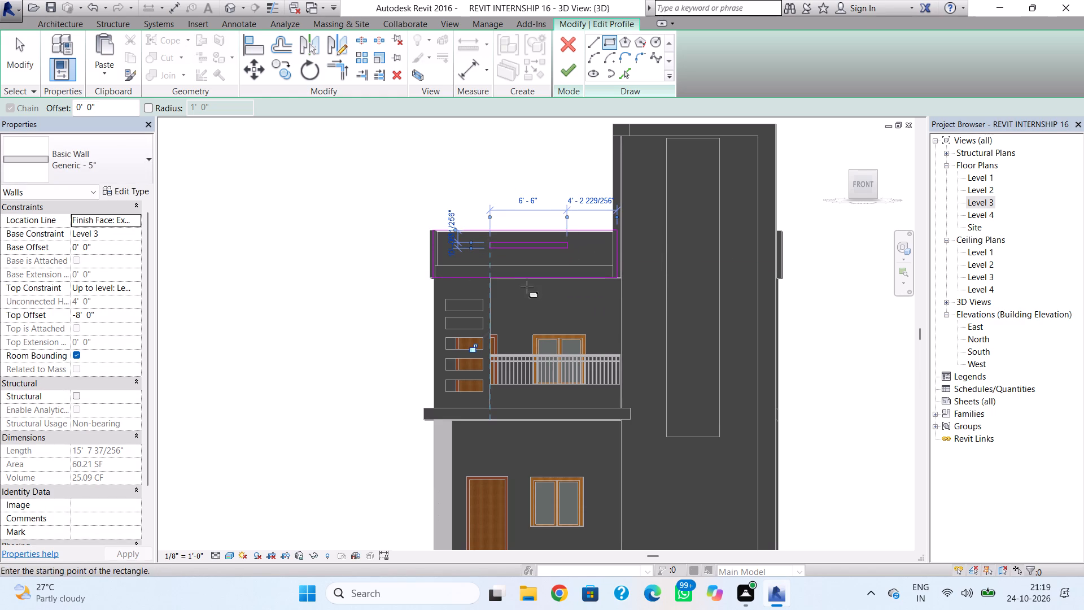
# Sketch a second 6'-6" long horizontal slot just below the first, aligned with its ends, and finish the parapet's profile.
pyautogui.scroll(3, 498, 260)
pyautogui.click(488, 249)
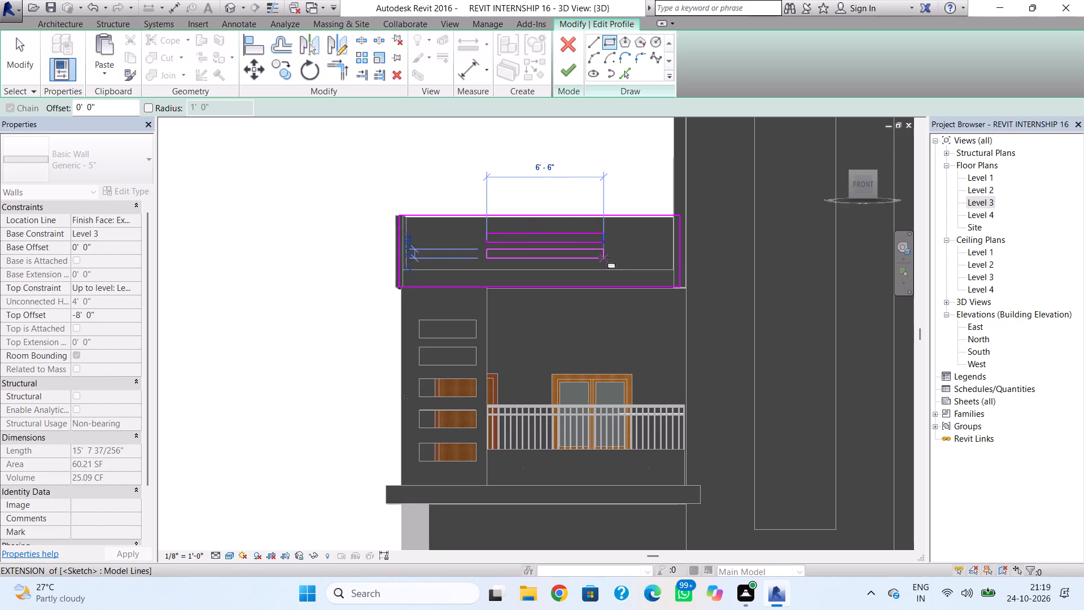
pyautogui.click(605, 258)
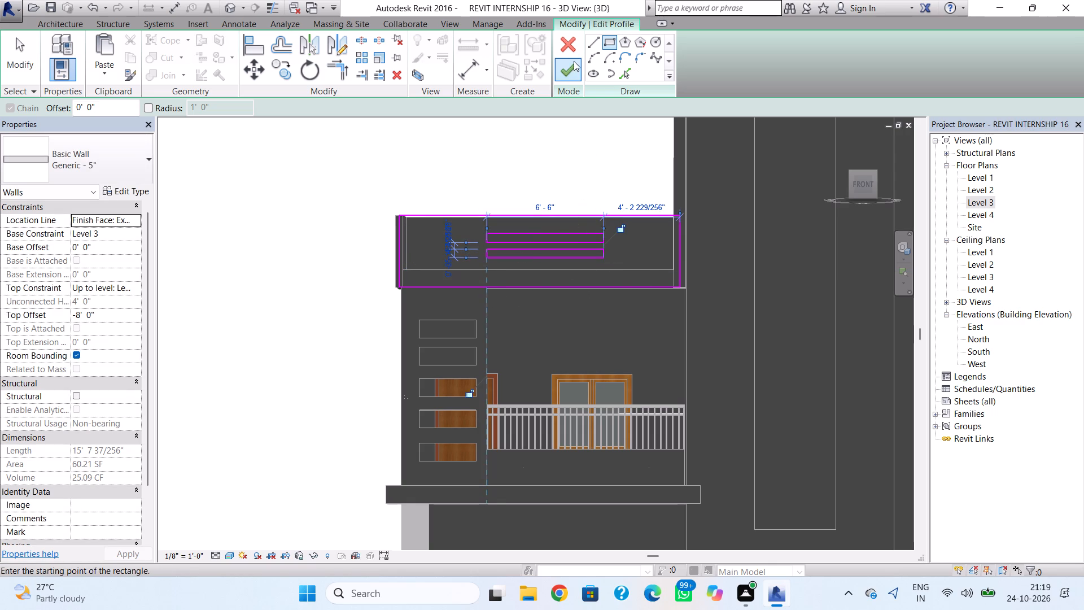
pyautogui.click(574, 61)
pyautogui.keyDown('shift'); pyautogui.moveTo(535, 214); pyautogui.dragTo(607, 246, button='right'); pyautogui.keyUp('shift')
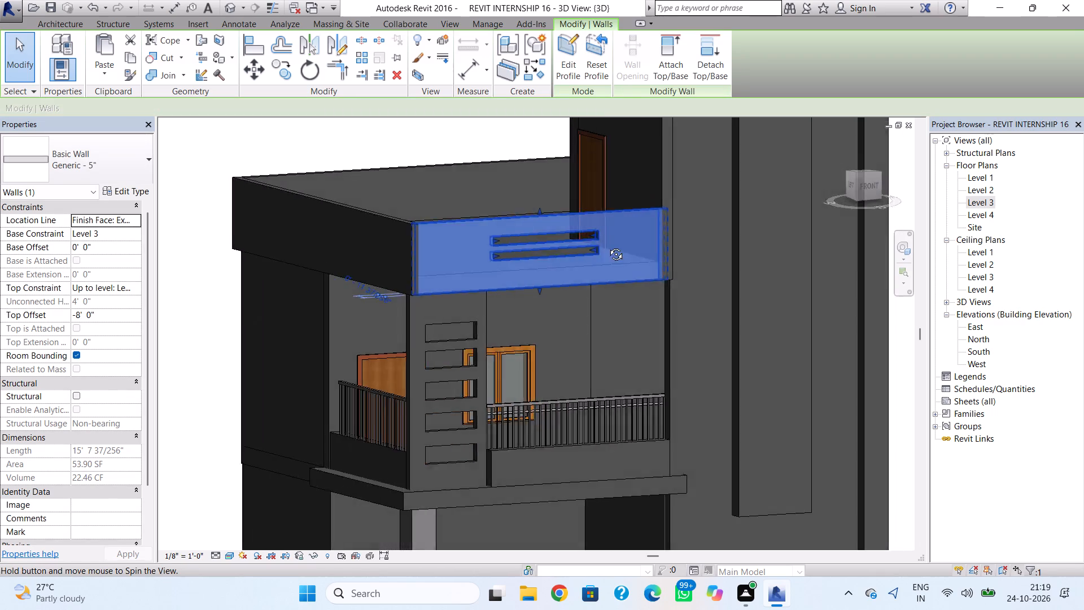
# Edit the side terrace parapet wall's profile and sketch a narrow horizontal slot about 5'-6" long toward the front end.
pyautogui.keyDown('shift'); pyautogui.moveTo(607, 246); pyautogui.dragTo(724, 245, button='right'); pyautogui.keyUp('shift')
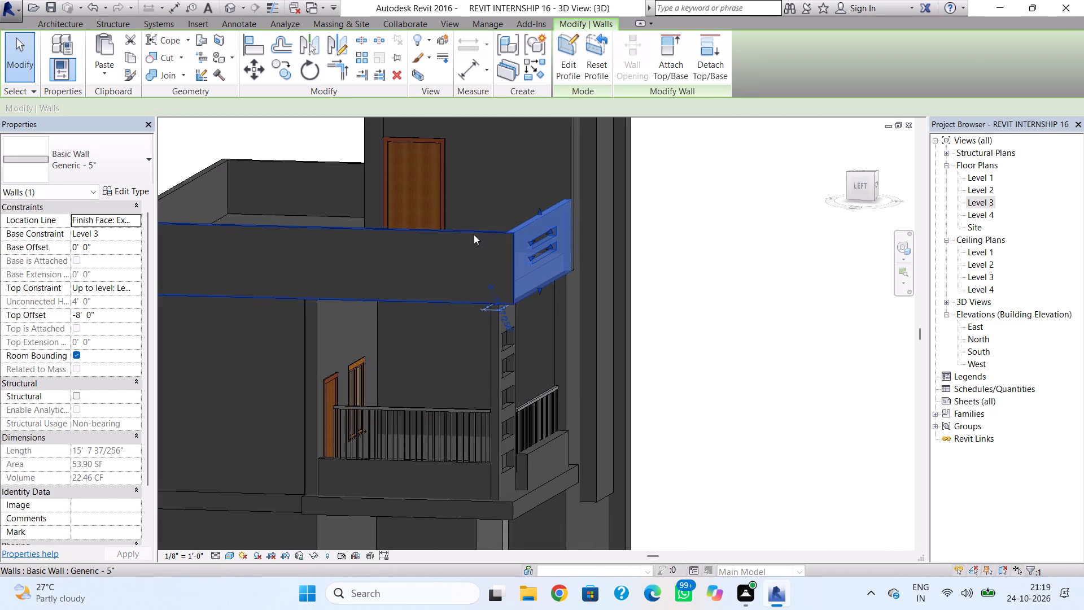
pyautogui.doubleClick(474, 234)
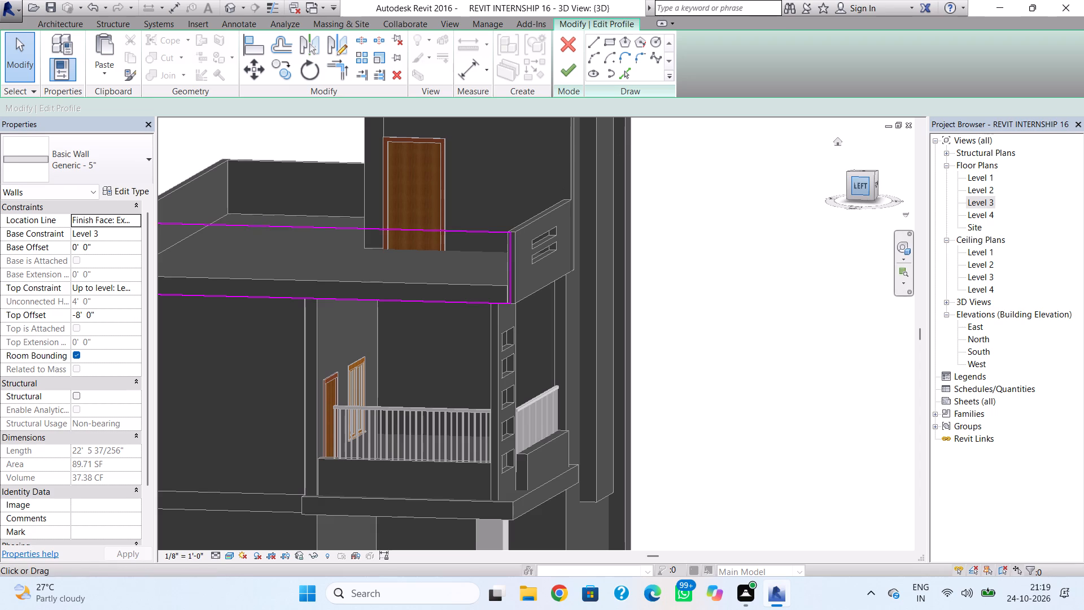
pyautogui.click(858, 189)
pyautogui.moveTo(458, 342); pyautogui.dragTo(502, 338, button='right')
pyautogui.keyDown('shift'); pyautogui.moveTo(468, 356); pyautogui.dragTo(469, 357, button='right'); pyautogui.keyUp('shift')
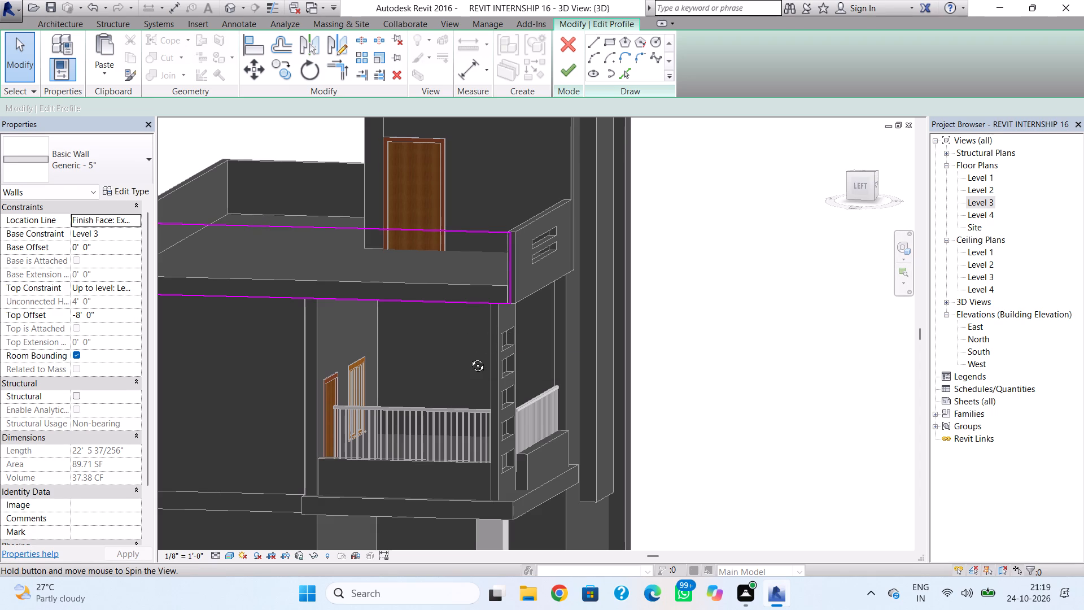
pyautogui.keyDown('shift'); pyautogui.moveTo(469, 357); pyautogui.dragTo(505, 319, button='right'); pyautogui.keyUp('shift')
pyautogui.scroll(-1, 505, 319)
pyautogui.moveTo(506, 320); pyautogui.dragTo(623, 329, button='middle')
pyautogui.keyDown('shift'); pyautogui.moveTo(620, 333); pyautogui.dragTo(611, 341, button='right'); pyautogui.keyUp('shift')
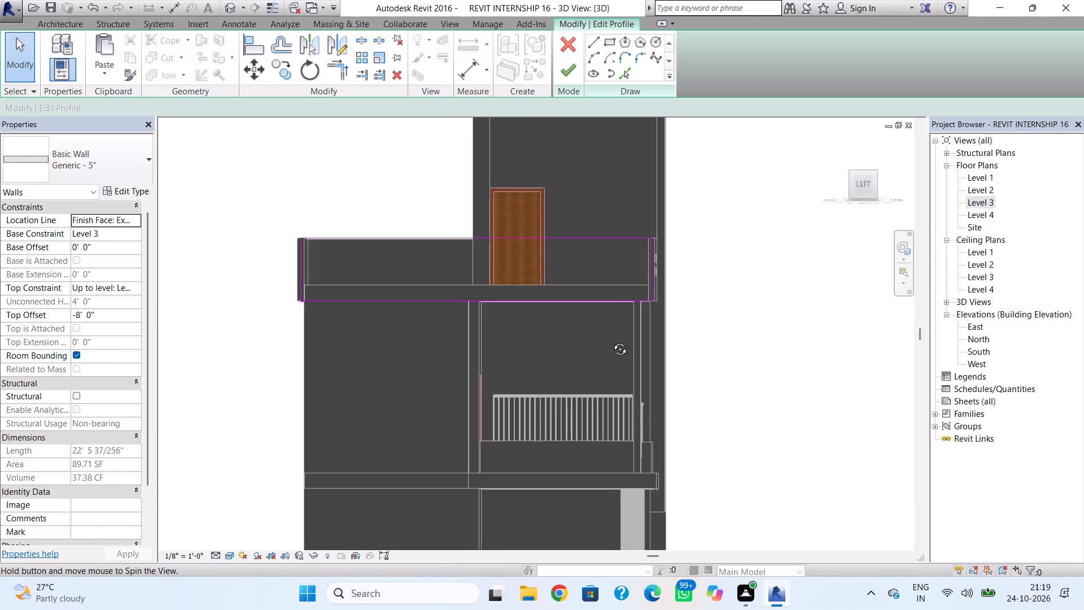
pyautogui.keyDown('shift'); pyautogui.moveTo(611, 341); pyautogui.dragTo(613, 338, button='right'); pyautogui.keyUp('shift')
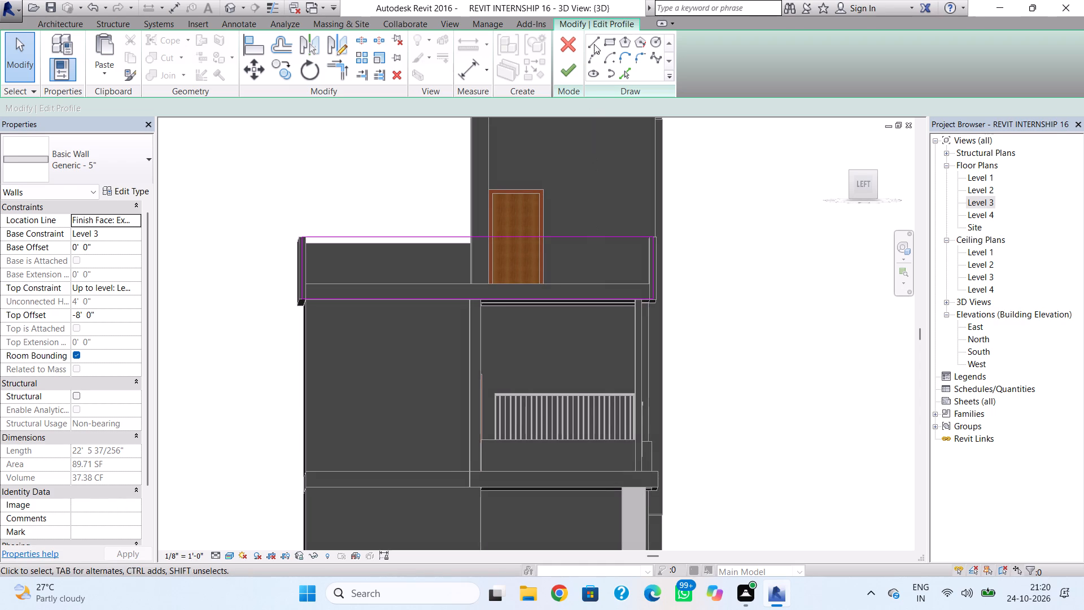
pyautogui.click(610, 41)
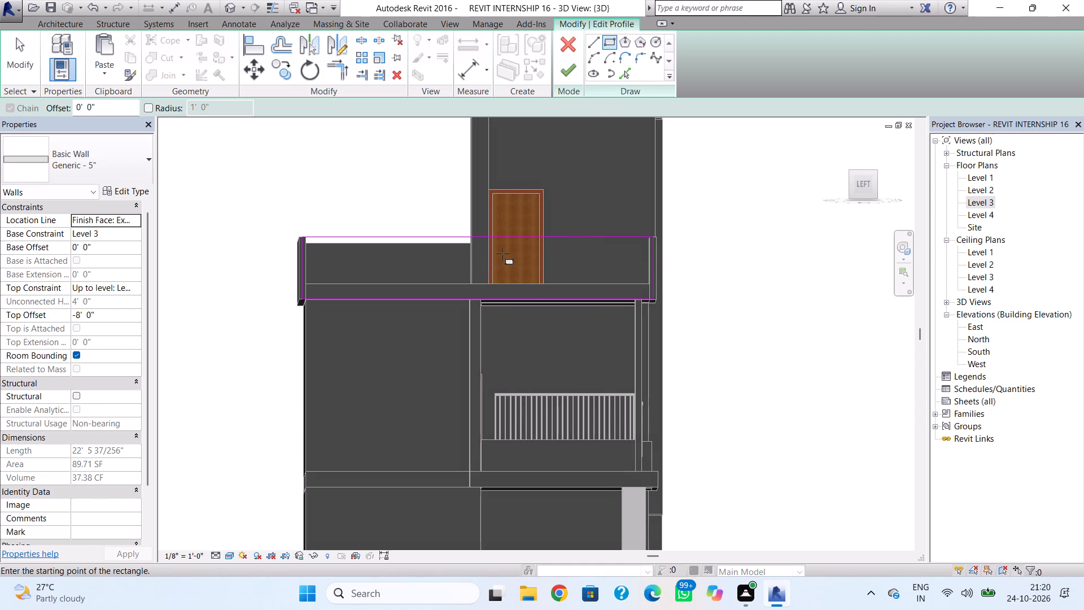
pyautogui.click(502, 253)
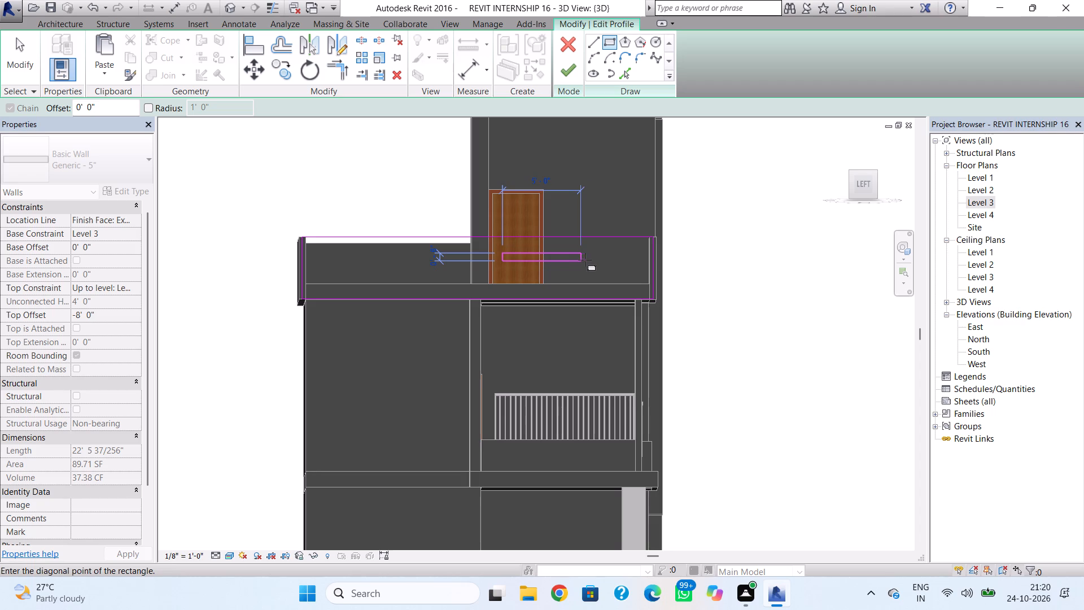
pyautogui.click(585, 260)
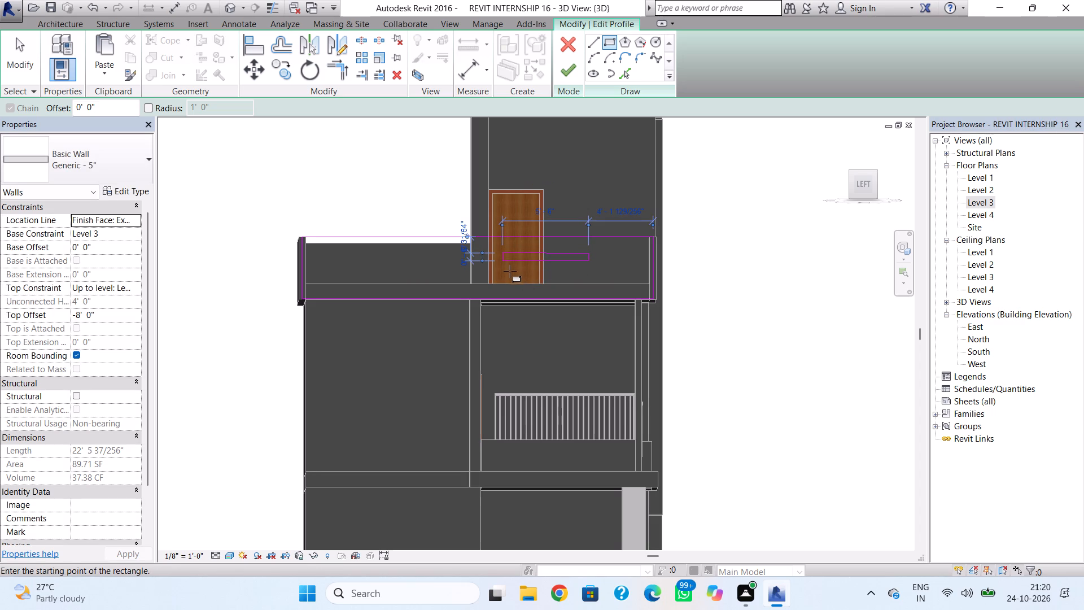
# Sketch a second narrow slot just below the first in the side parapet's profile, aligned with both of its ends.
pyautogui.click(505, 271)
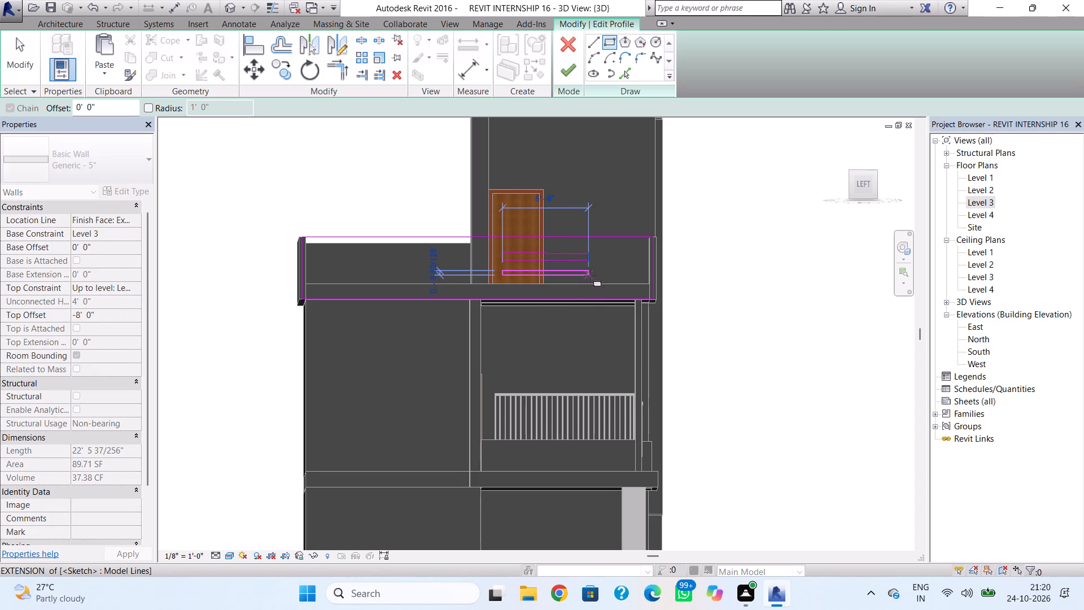
pyautogui.scroll(5, 583, 277)
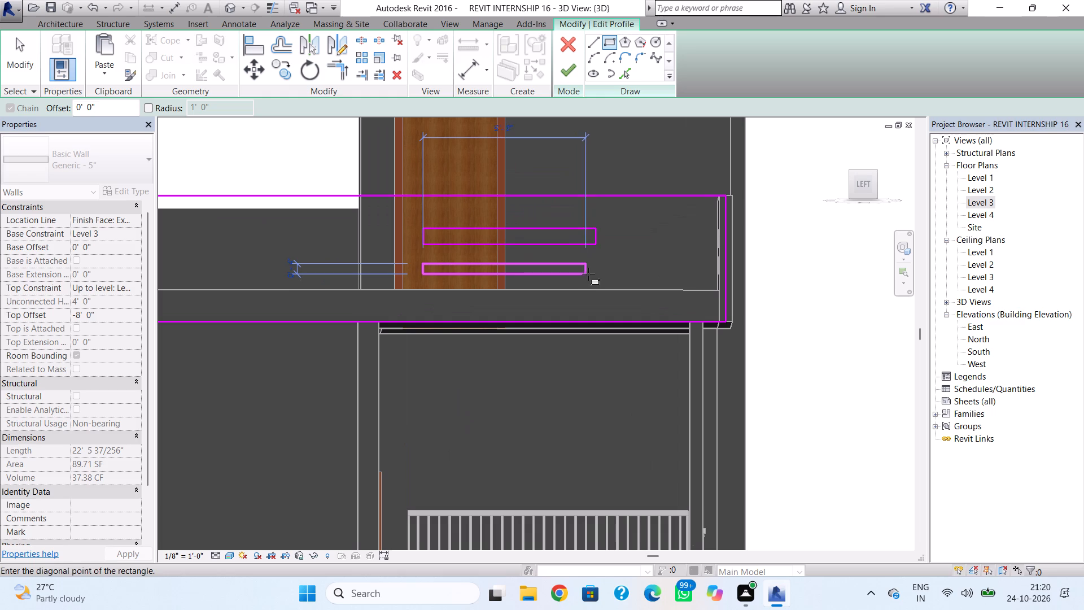
pyautogui.click(592, 277)
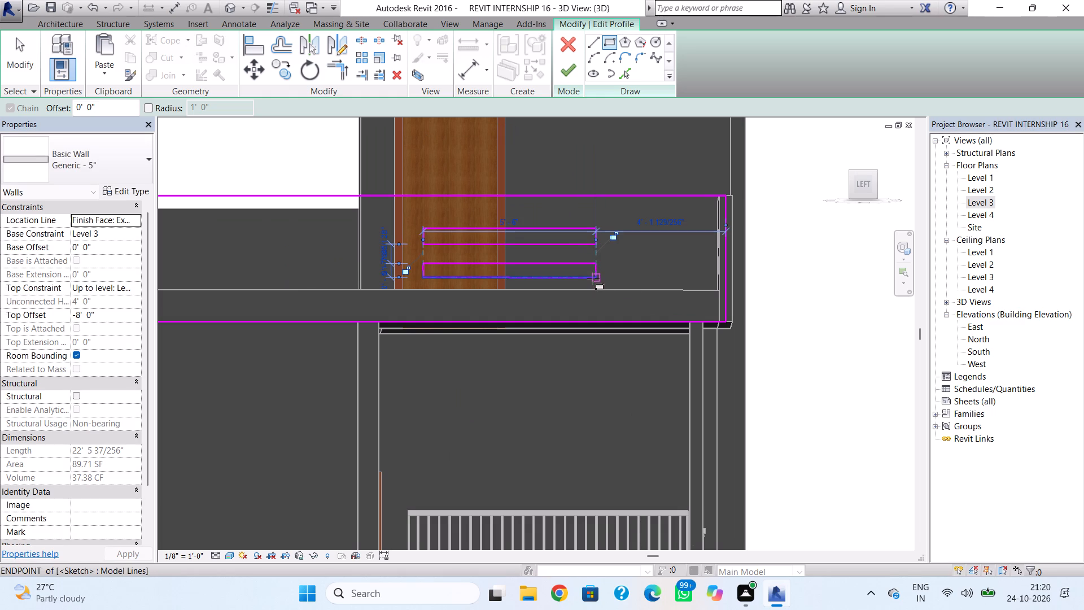
pyautogui.press('Escape')
pyautogui.press('Escape')
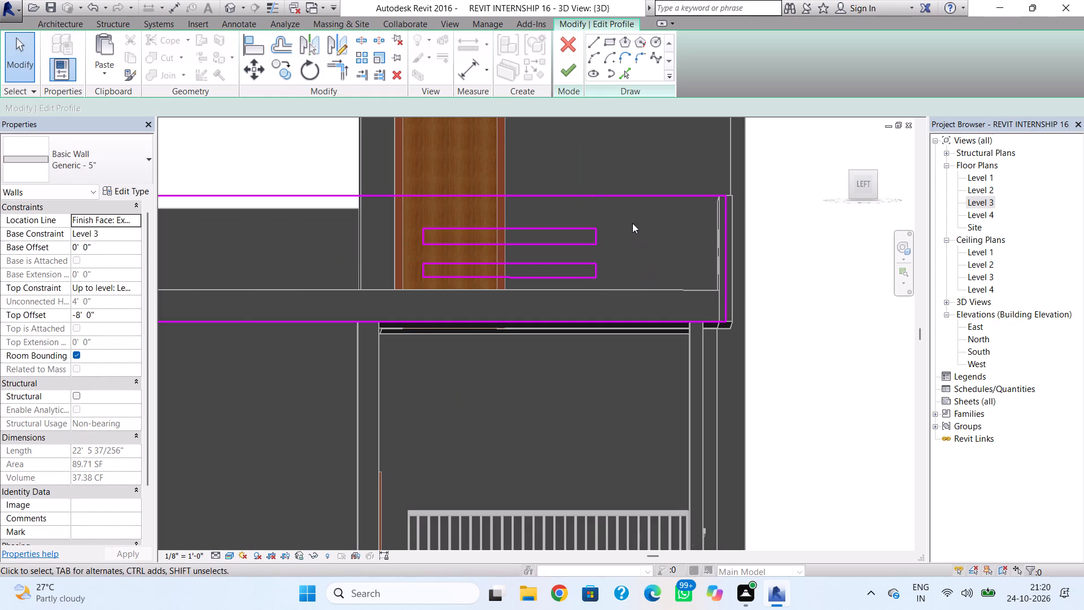
# Nudge both slots of the side parapet slightly upward together.
pyautogui.moveTo(632, 223); pyautogui.dragTo(392, 299)
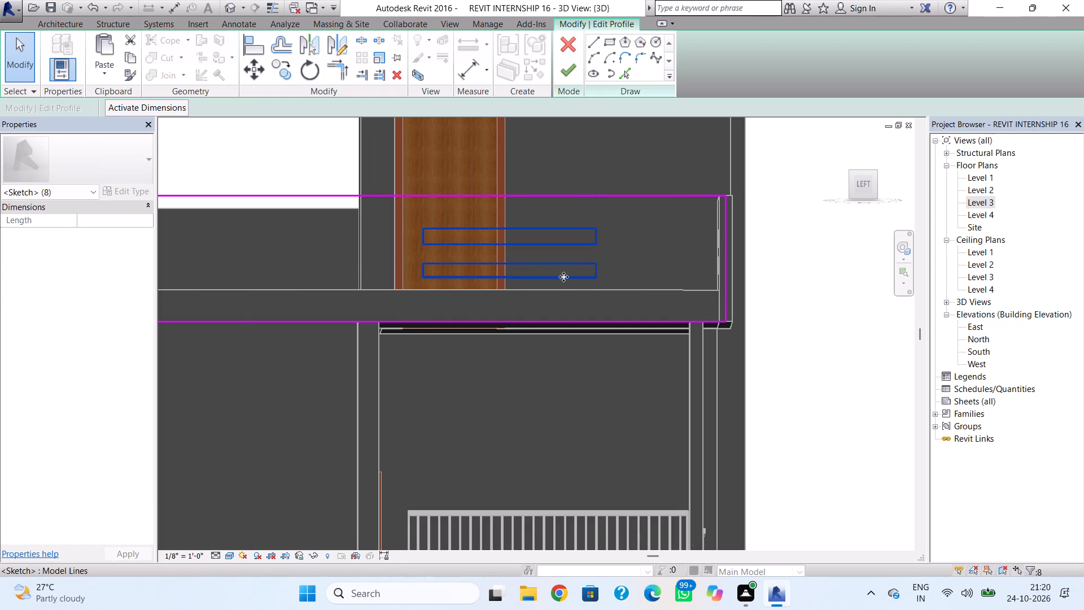
pyautogui.press('Up')
pyautogui.press('Up')
pyautogui.press('Up')
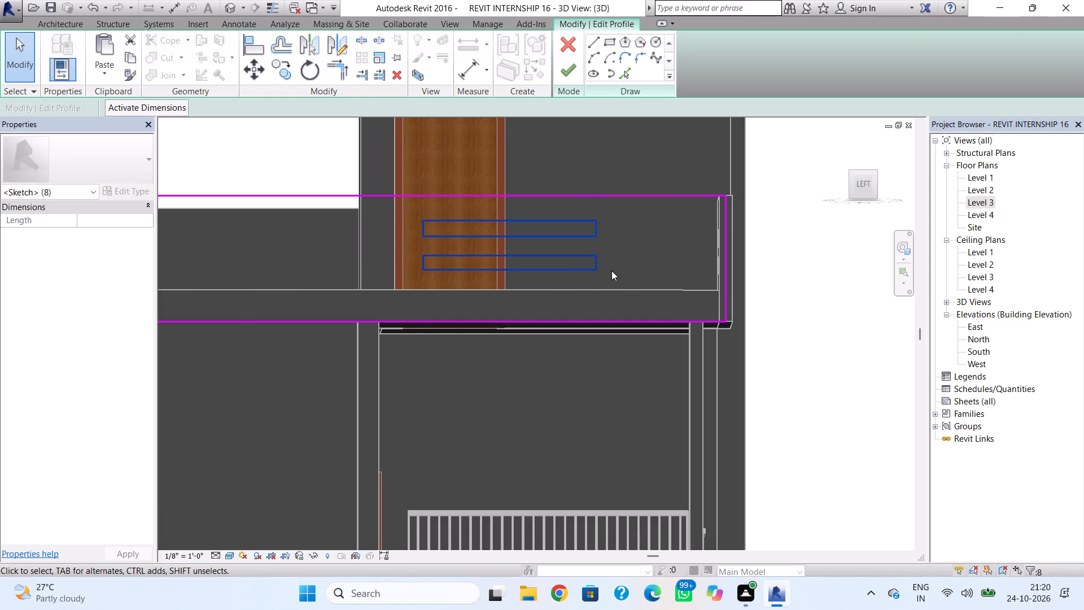
pyautogui.press('Escape')
# Nudge the lower slot slightly up toward the upper one and finish the side parapet's profile.
pyautogui.moveTo(632, 247); pyautogui.dragTo(614, 254)
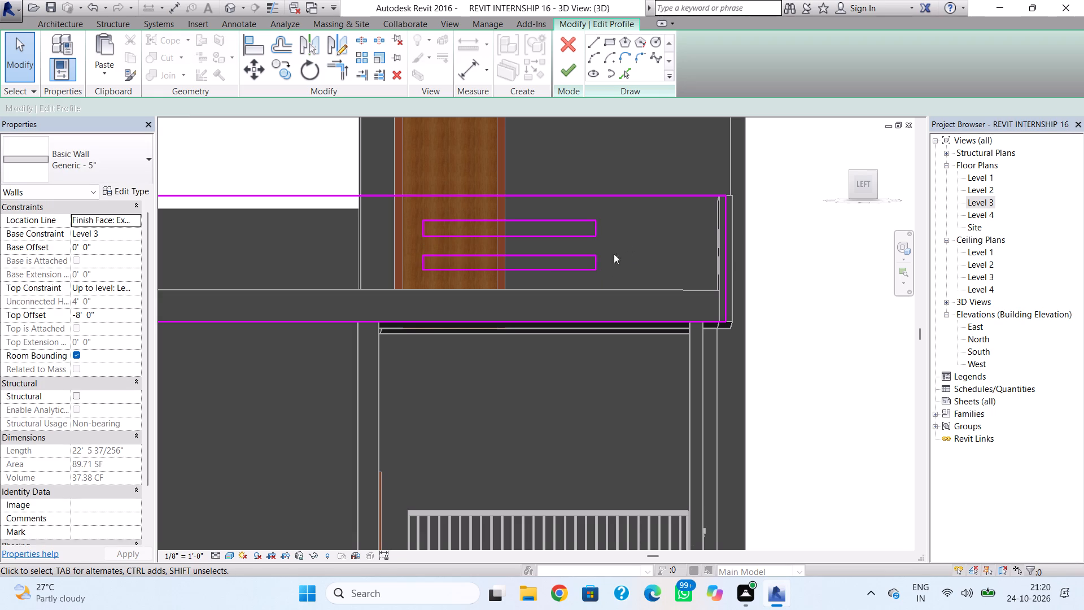
pyautogui.moveTo(614, 254); pyautogui.dragTo(398, 302)
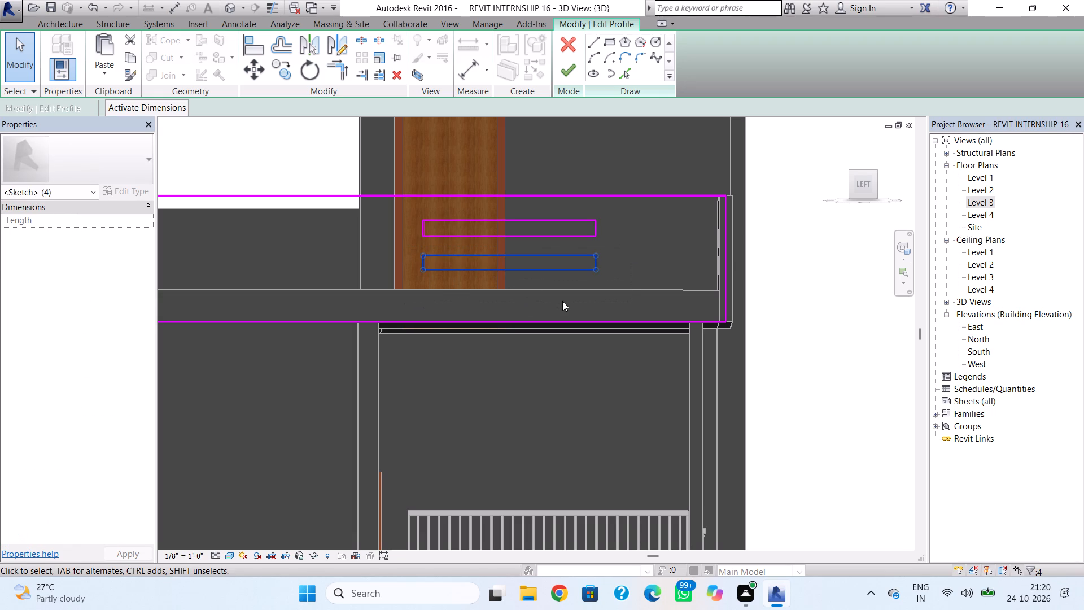
pyautogui.press('Up')
pyautogui.click(655, 255)
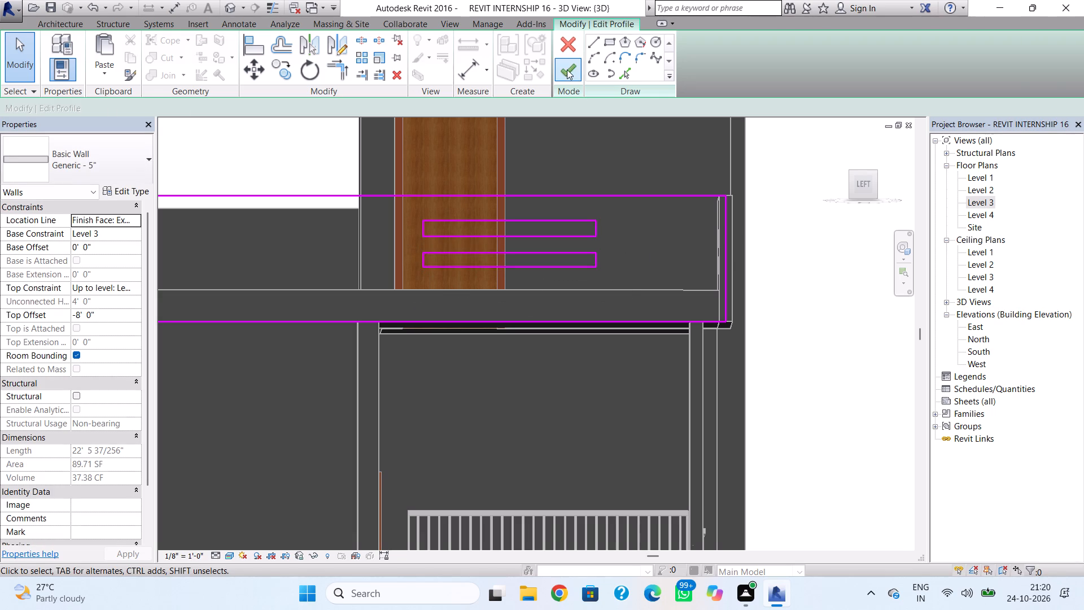
pyautogui.click(567, 69)
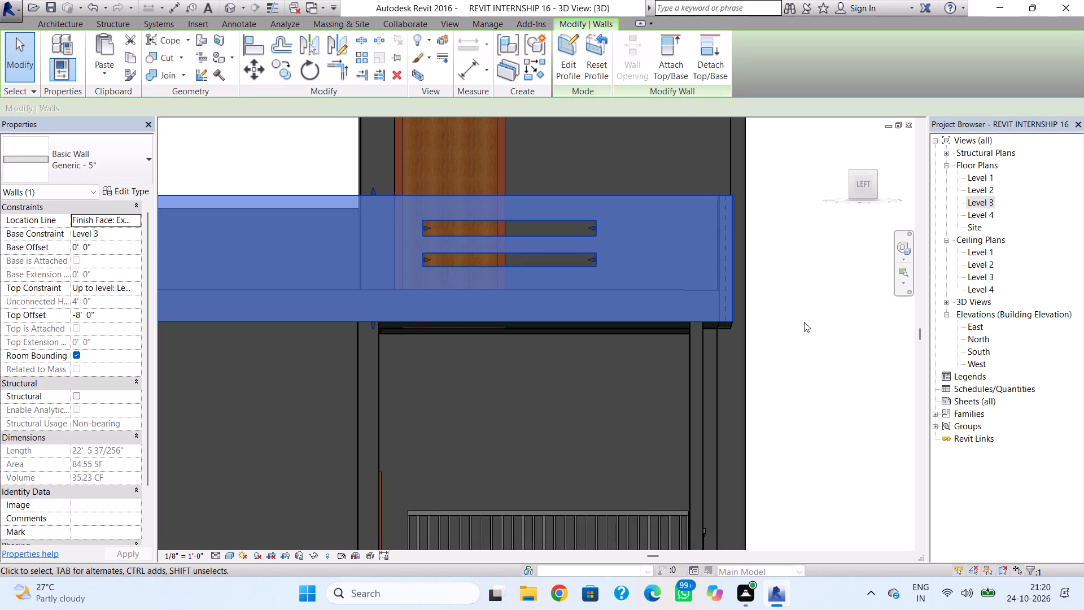
pyautogui.scroll(-3, 725, 339)
pyautogui.moveTo(806, 363); pyautogui.dragTo(762, 384, button='right')
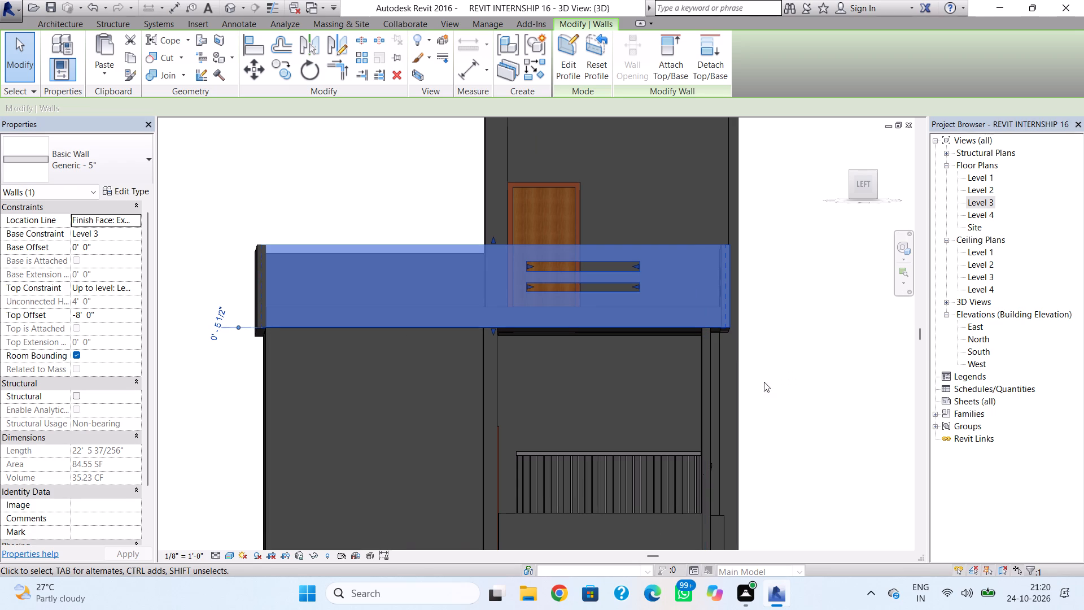
pyautogui.press('Escape')
# Place a Casement Dbl with Trim 48" x 48" window on the upper storey's blank side wall beside the balcony.
pyautogui.keyDown('shift'); pyautogui.moveTo(785, 377); pyautogui.dragTo(738, 408, button='right'); pyautogui.keyUp('shift')
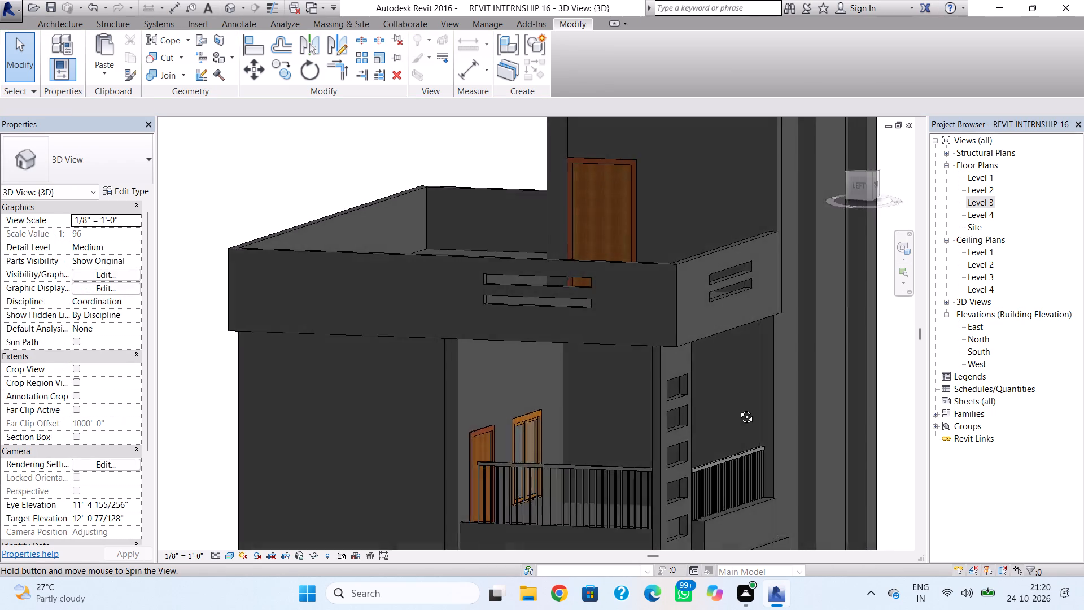
pyautogui.keyDown('shift'); pyautogui.moveTo(738, 408); pyautogui.dragTo(655, 415, button='right'); pyautogui.keyUp('shift')
pyautogui.scroll(-2, 652, 410)
pyautogui.moveTo(653, 406); pyautogui.dragTo(764, 342, button='middle')
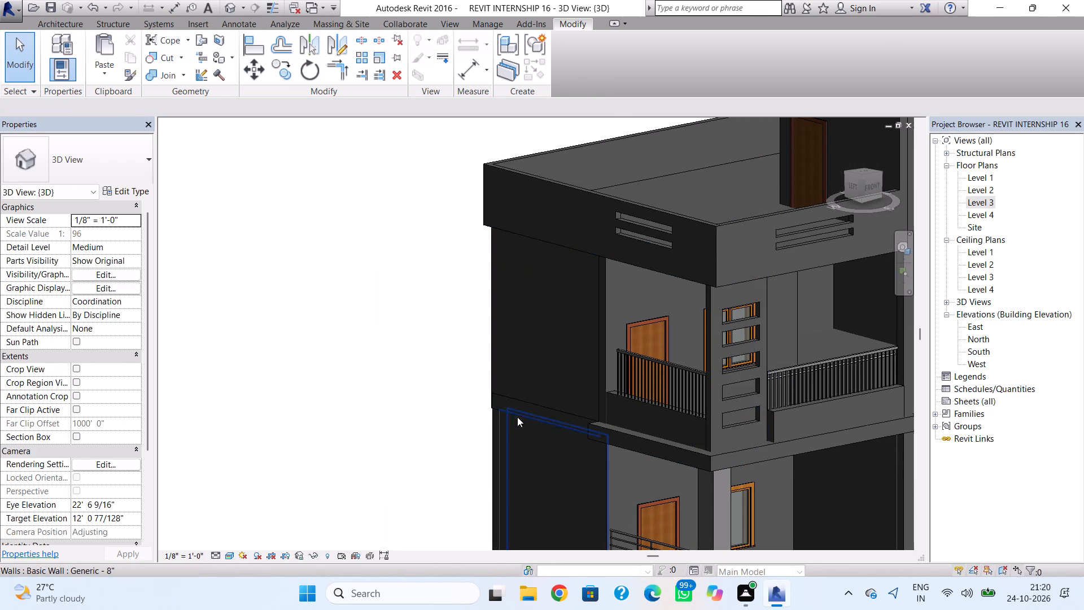
pyautogui.click(63, 19)
pyautogui.click(108, 58)
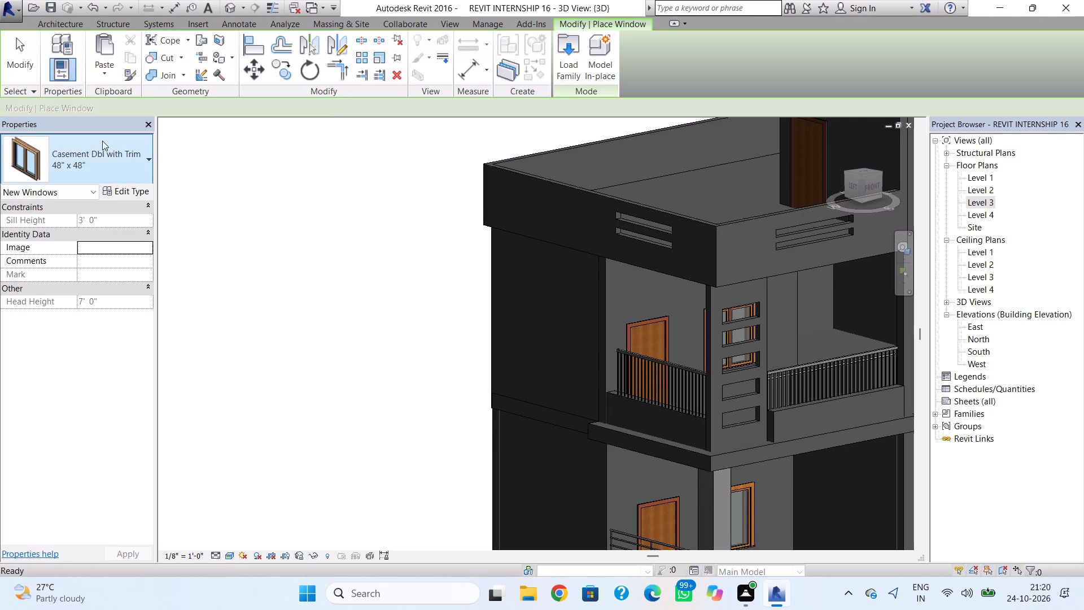
pyautogui.click(100, 167)
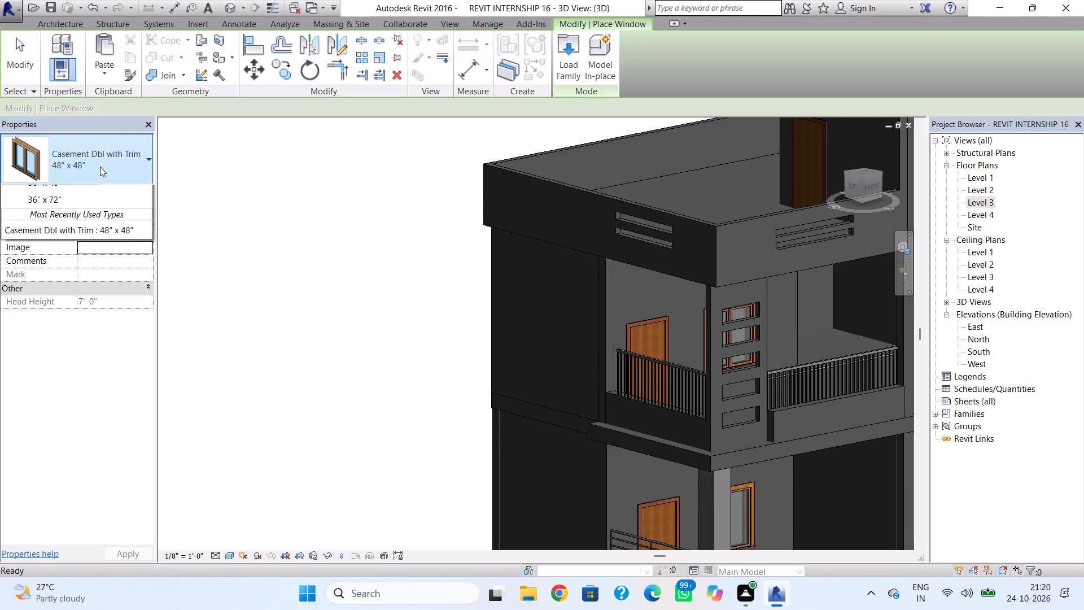
pyautogui.click(115, 248)
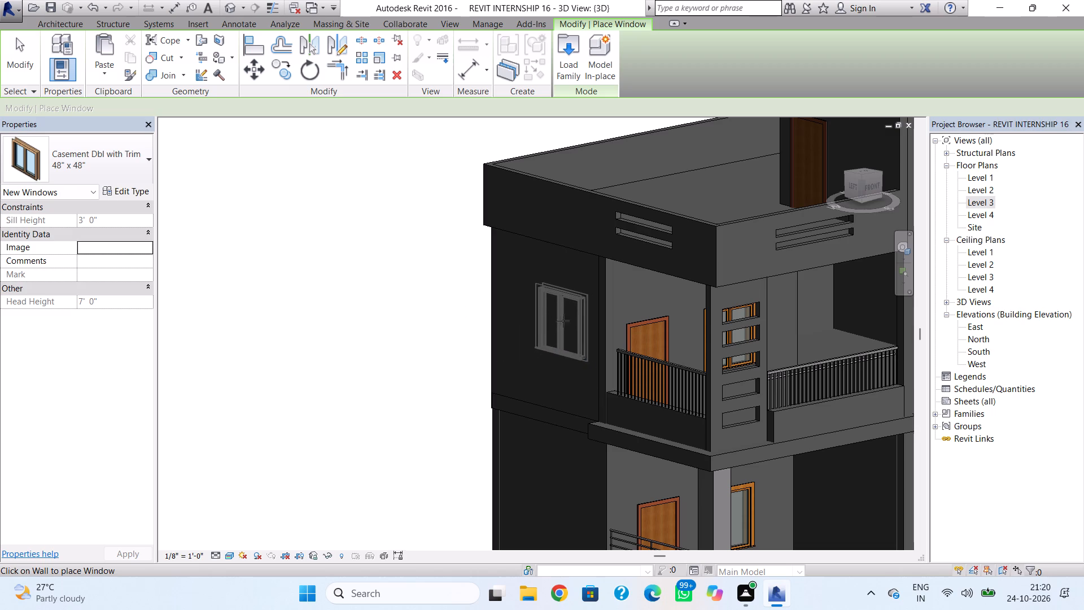
pyautogui.click(561, 323)
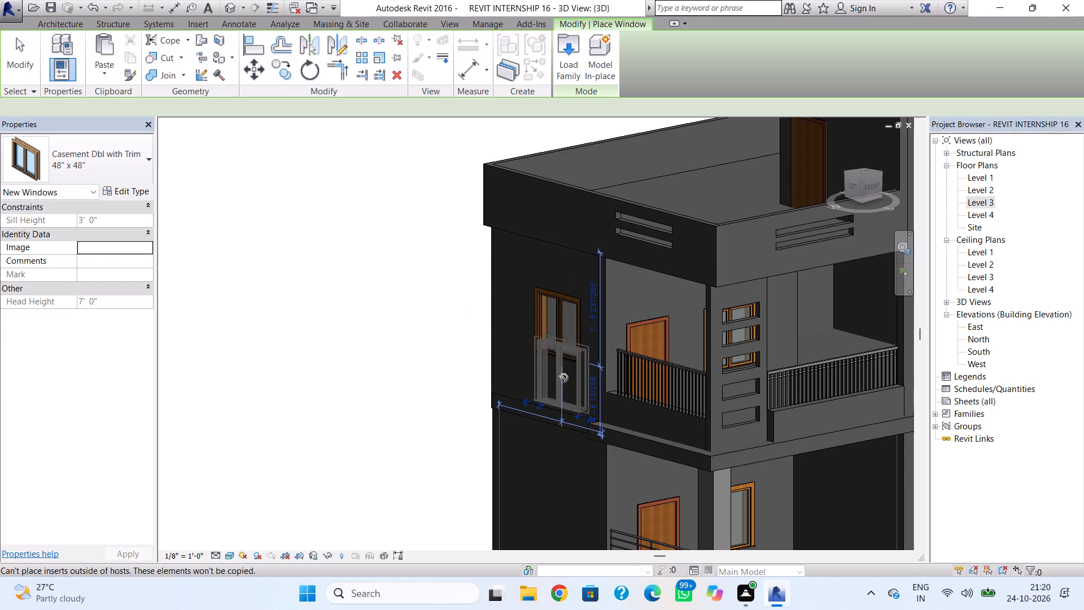
# Place another Casement Dbl with Trim 48" x 48" window on the ground-floor side wall, below the upper one.
pyautogui.moveTo(570, 432); pyautogui.dragTo(572, 355, button='middle')
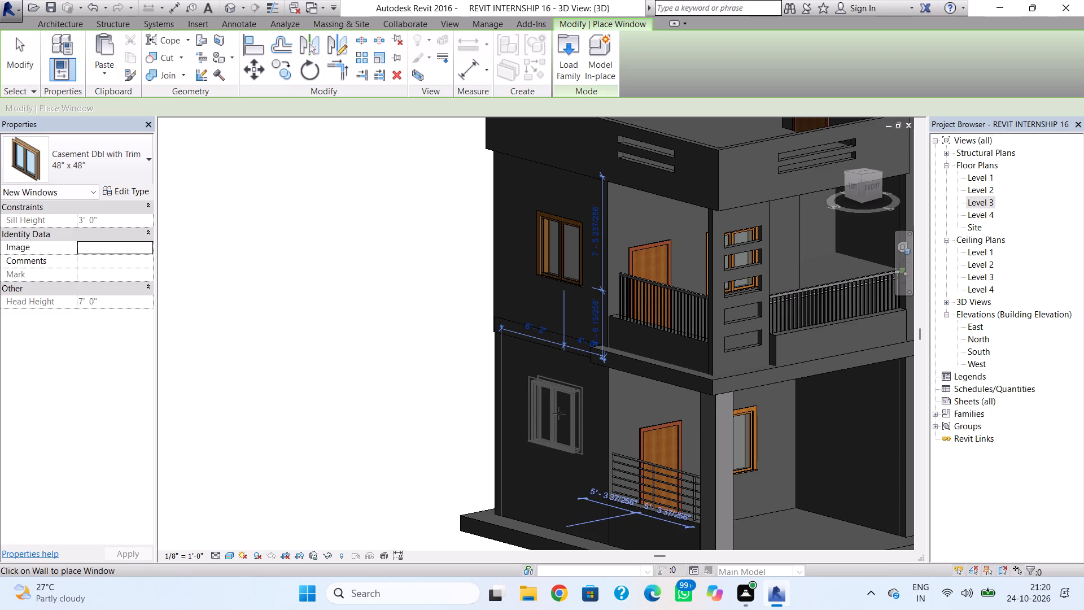
pyautogui.click(558, 413)
pyautogui.press('Escape')
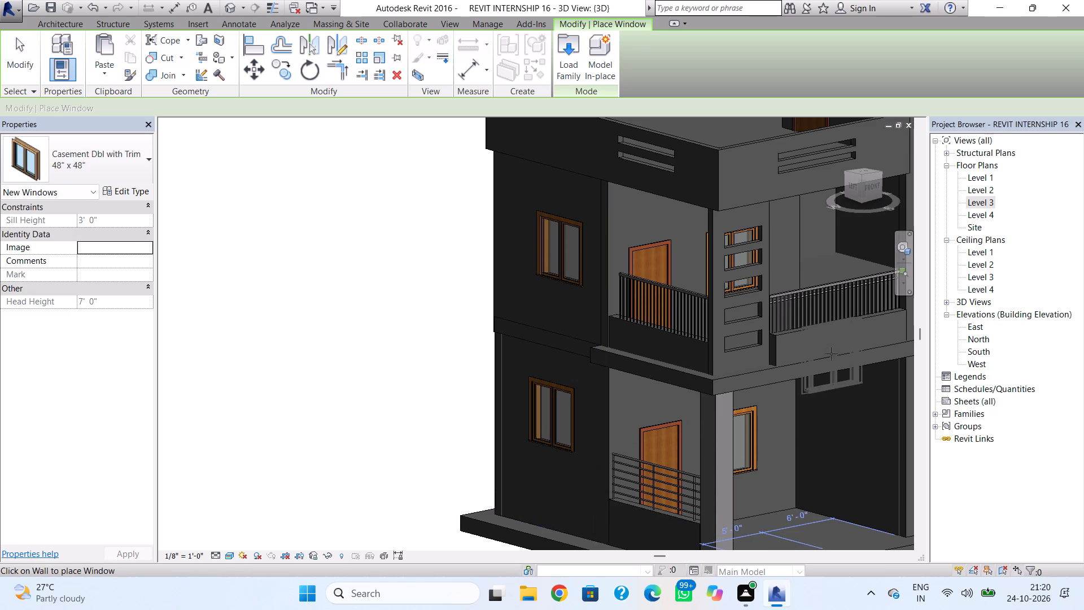
pyautogui.keyDown('shift'); pyautogui.moveTo(706, 363); pyautogui.dragTo(789, 347, button='right'); pyautogui.keyUp('shift')
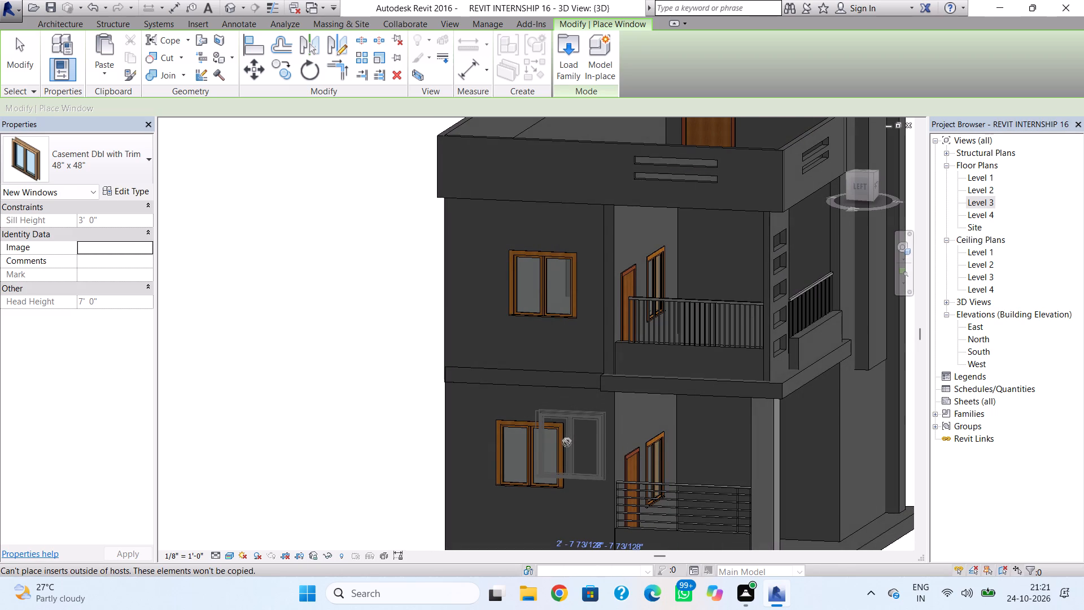
pyautogui.press('Escape')
pyautogui.press('Escape')
# Nudge the ground-floor side window horizontally toward the balcony side to line it up beneath the upper-storey window.
pyautogui.click(563, 448)
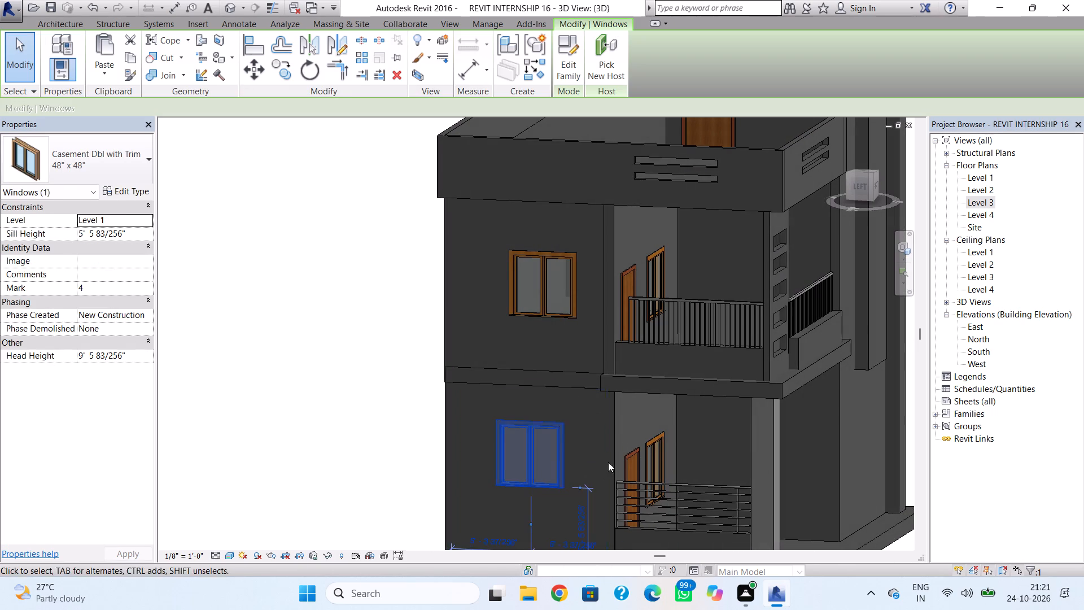
pyautogui.press('Right')
pyautogui.press('Right')
pyautogui.press('Right')
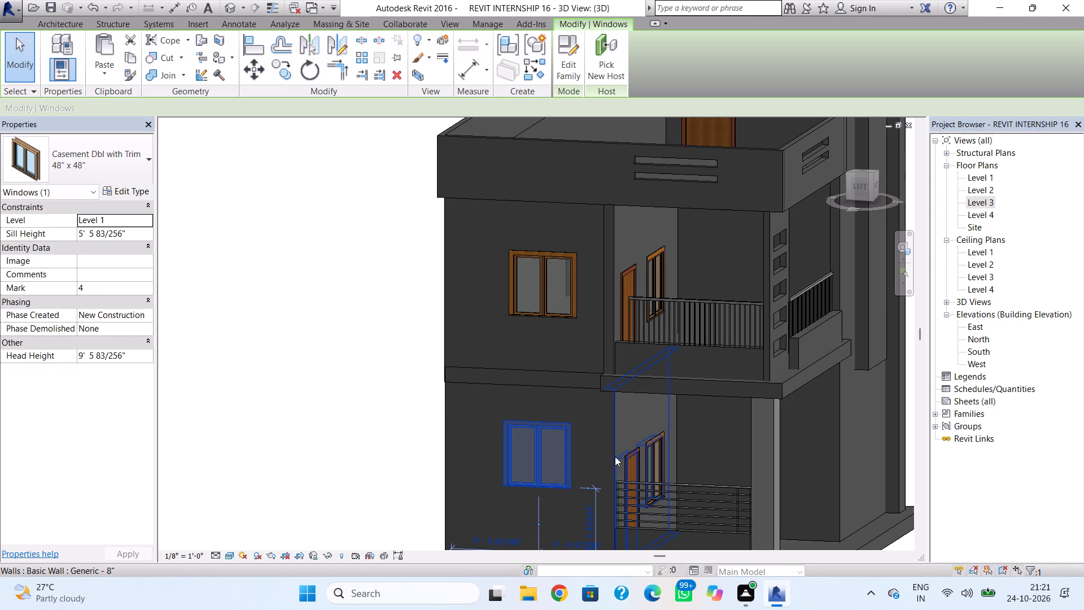
pyautogui.keyDown('shift'); pyautogui.moveTo(615, 452); pyautogui.dragTo(654, 400, button='right'); pyautogui.keyUp('shift')
pyautogui.press('Right')
pyautogui.press('Right')
pyautogui.press('Right')
pyautogui.press('Right')
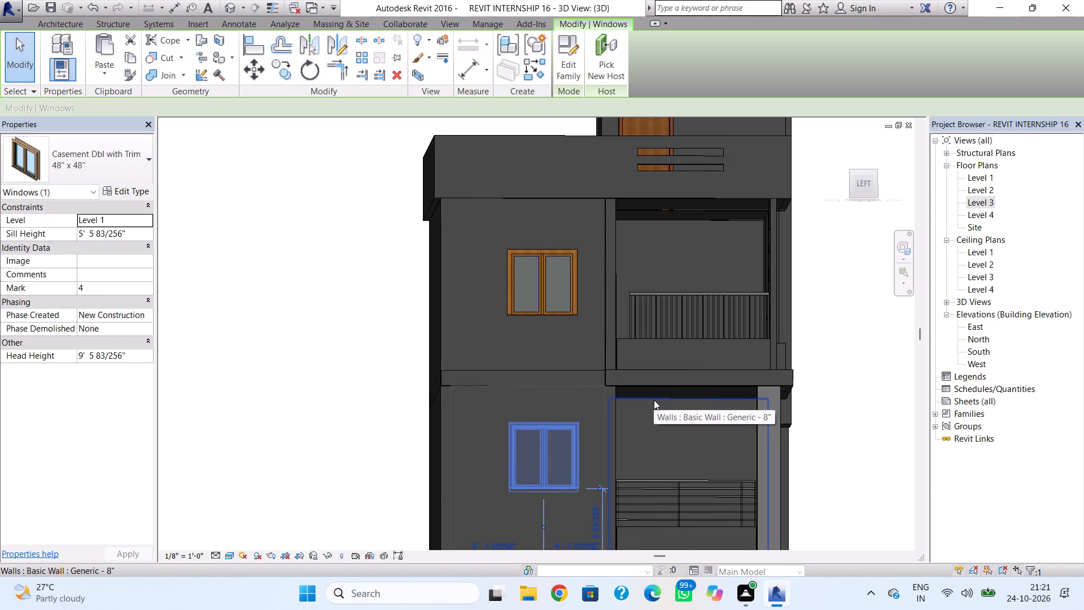
pyautogui.press('Escape')
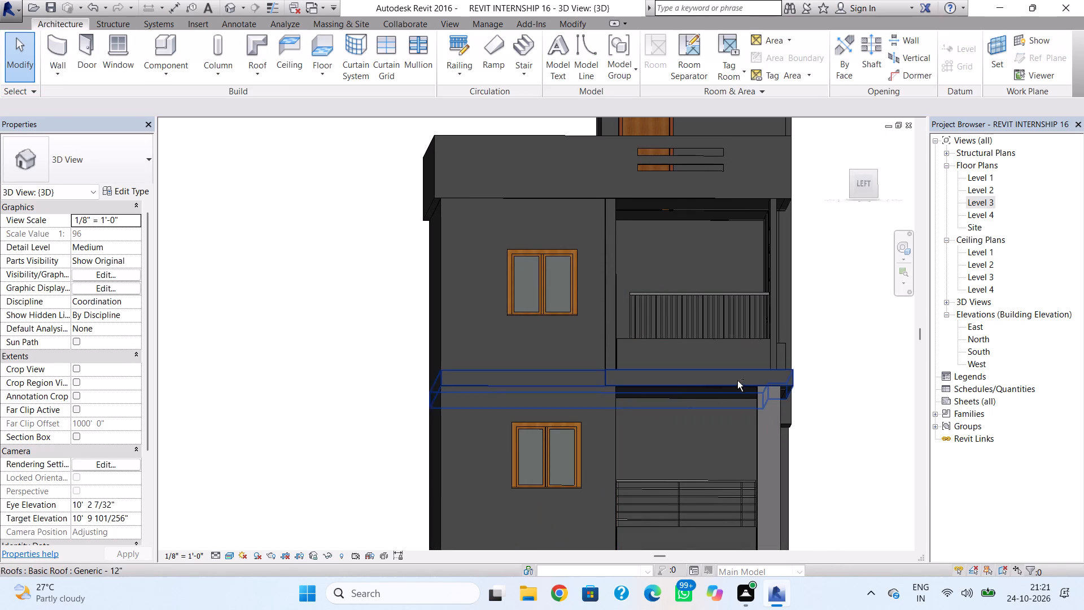
# Edit the front terrace parapet's profile, sketching a raised block about 4'-10" wide and 1'-6" high above its outer corner.
pyautogui.keyDown('shift'); pyautogui.moveTo(728, 390); pyautogui.dragTo(552, 434, button='right'); pyautogui.keyUp('shift')
pyautogui.scroll(-2, 574, 419)
pyautogui.moveTo(577, 420); pyautogui.dragTo(575, 382, button='middle')
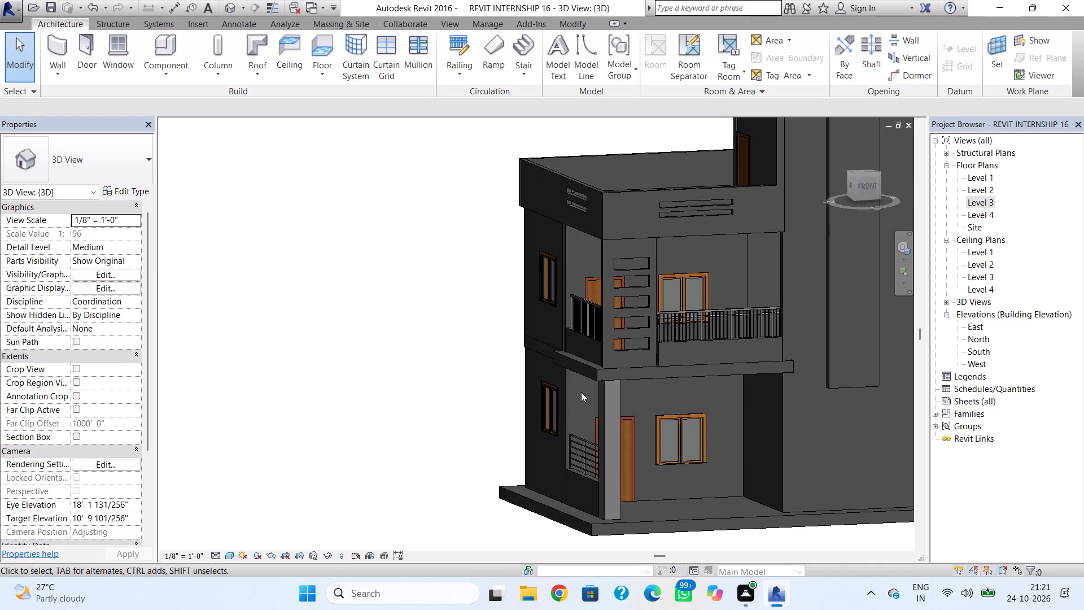
pyautogui.click(632, 189)
pyautogui.click(632, 189)
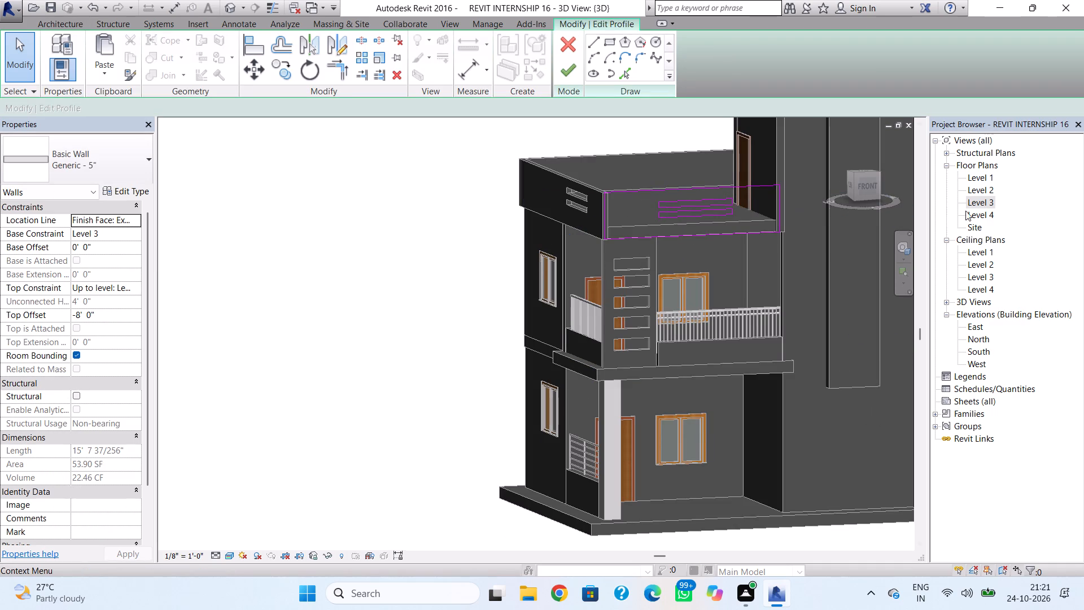
pyautogui.click(870, 187)
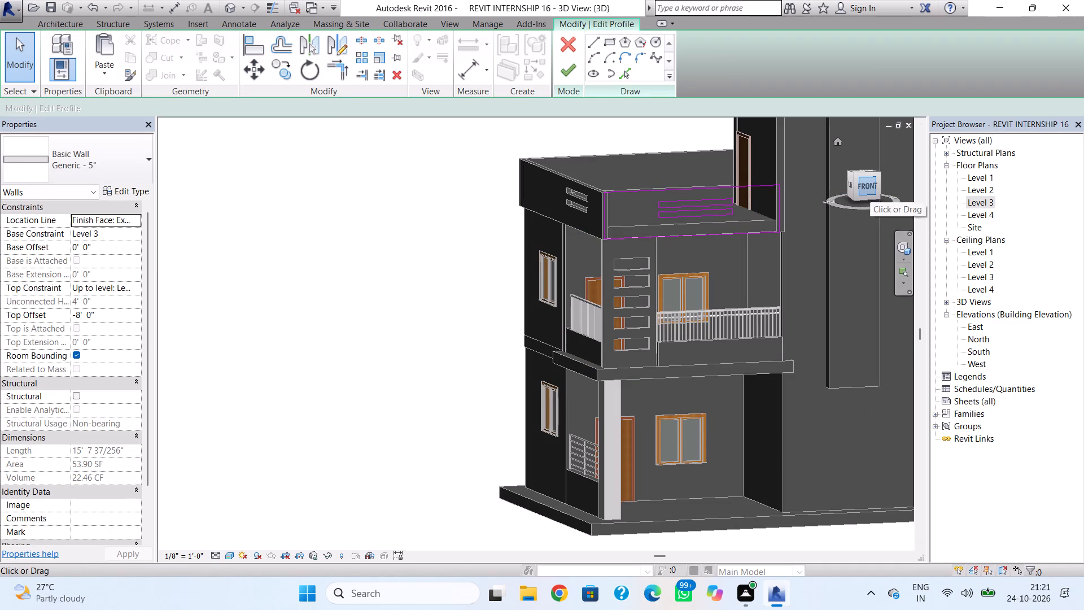
pyautogui.keyDown('shift'); pyautogui.moveTo(677, 294); pyautogui.dragTo(637, 257, button='right'); pyautogui.keyUp('shift')
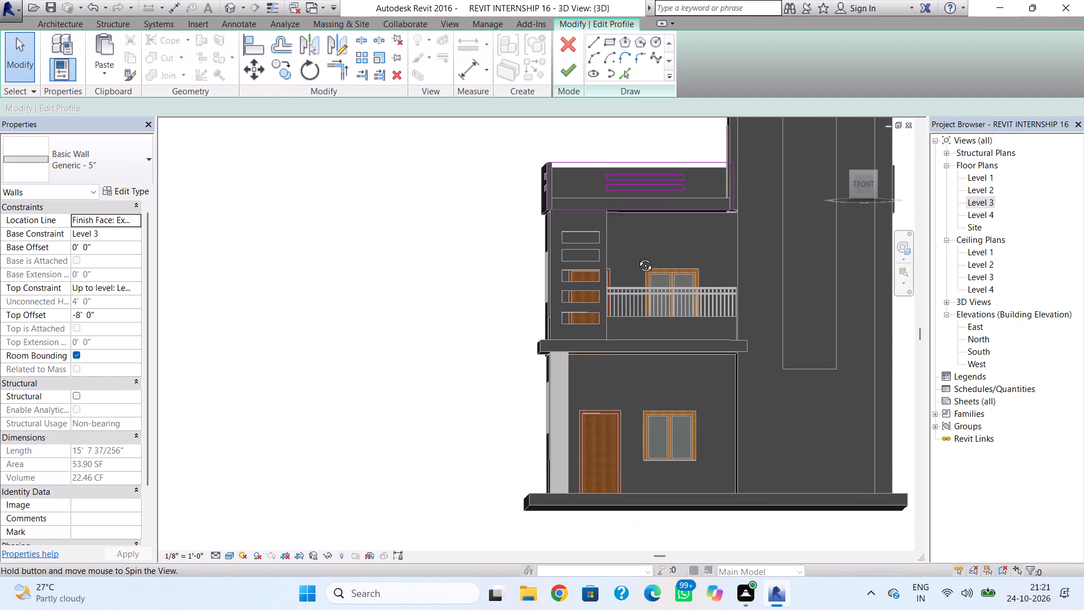
pyautogui.keyDown('shift'); pyautogui.moveTo(637, 257); pyautogui.dragTo(637, 256, button='right'); pyautogui.keyUp('shift')
pyautogui.moveTo(637, 256); pyautogui.dragTo(615, 397, button='middle')
pyautogui.scroll(-1, 637, 256)
pyautogui.scroll(2, 615, 397)
pyautogui.click(534, 287)
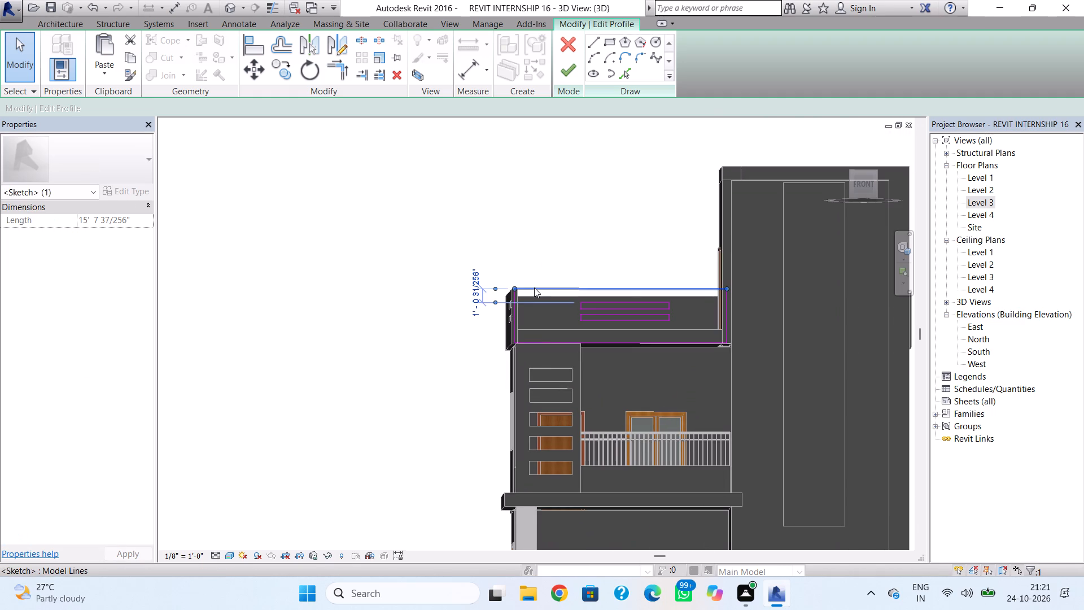
pyautogui.click(534, 287)
pyautogui.click(534, 287)
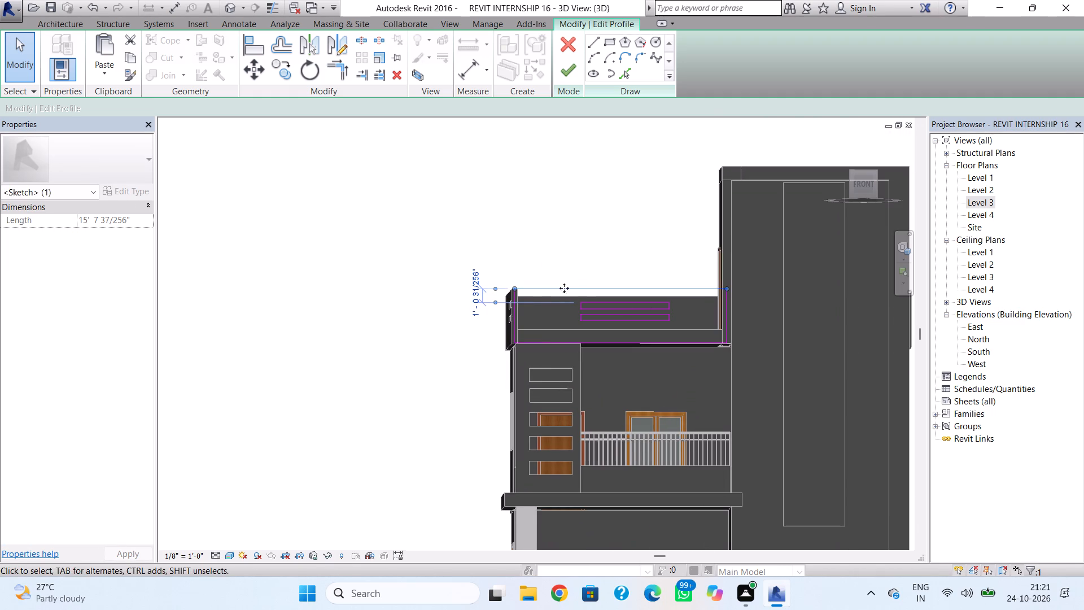
pyautogui.click(593, 42)
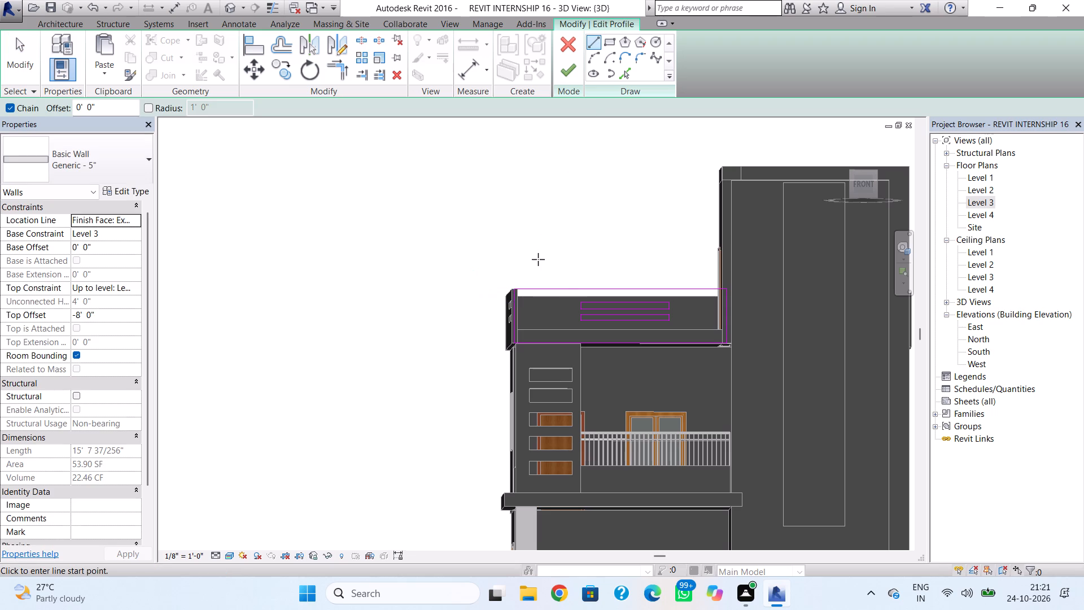
pyautogui.scroll(3, 538, 259)
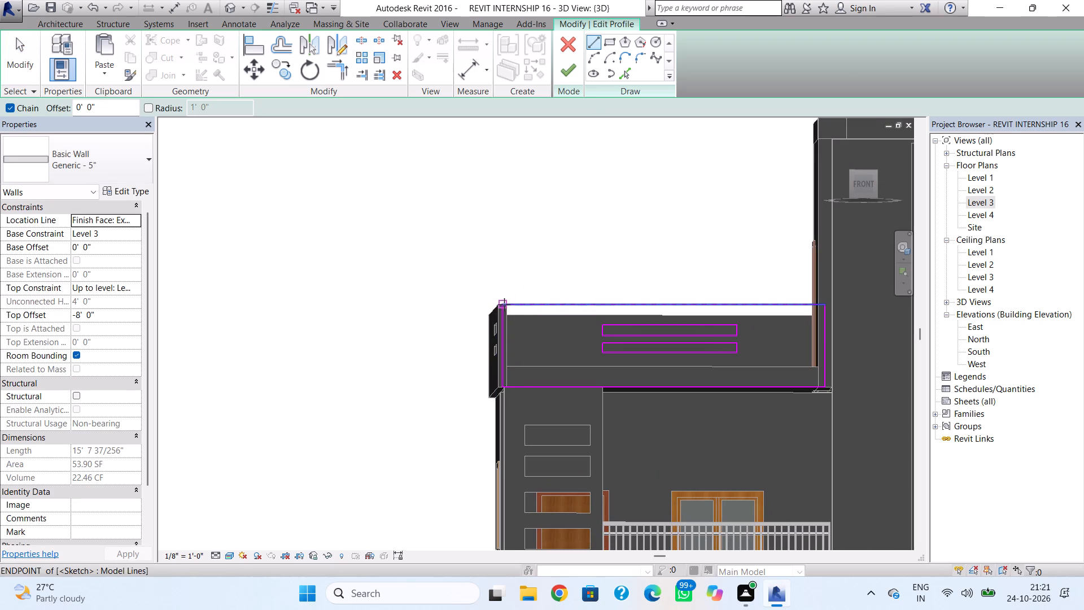
pyautogui.moveTo(504, 306); pyautogui.dragTo(504, 289)
pyautogui.click(502, 271)
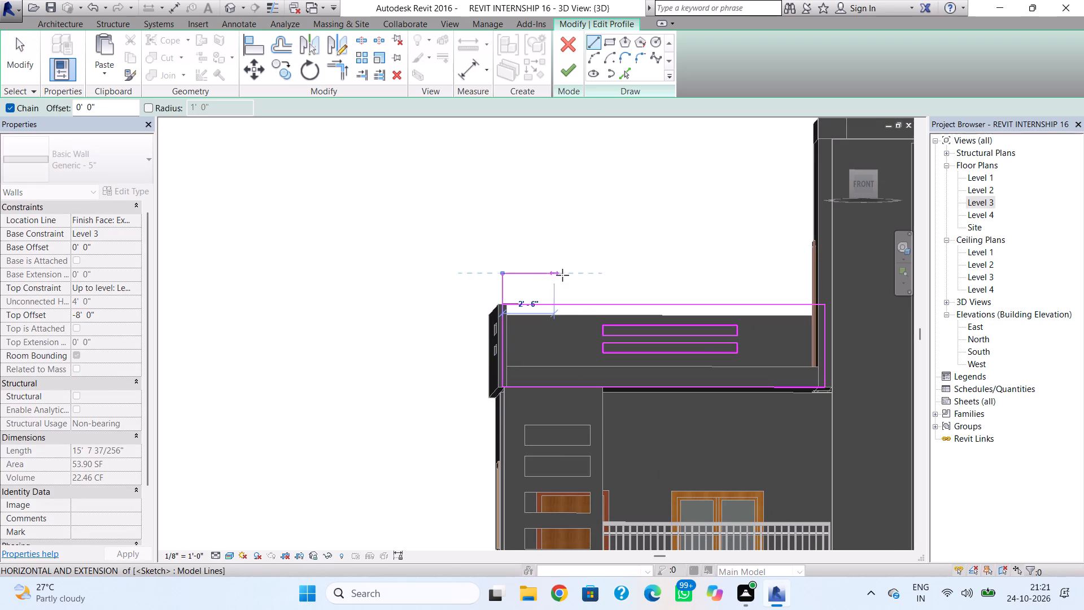
pyautogui.click(598, 277)
pyautogui.click(600, 306)
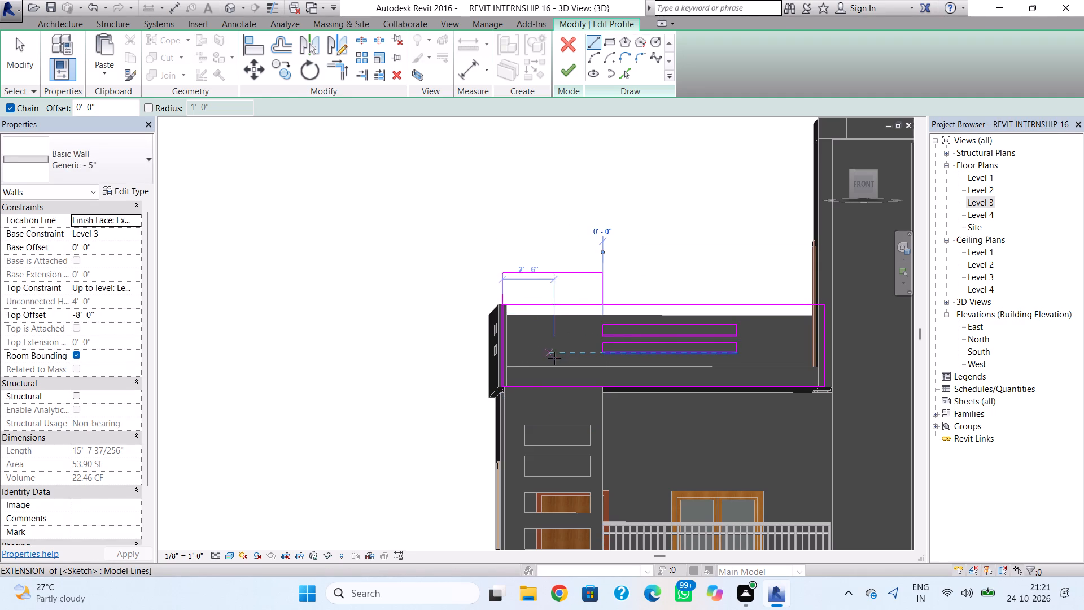
pyautogui.press('Escape')
pyautogui.press('Escape')
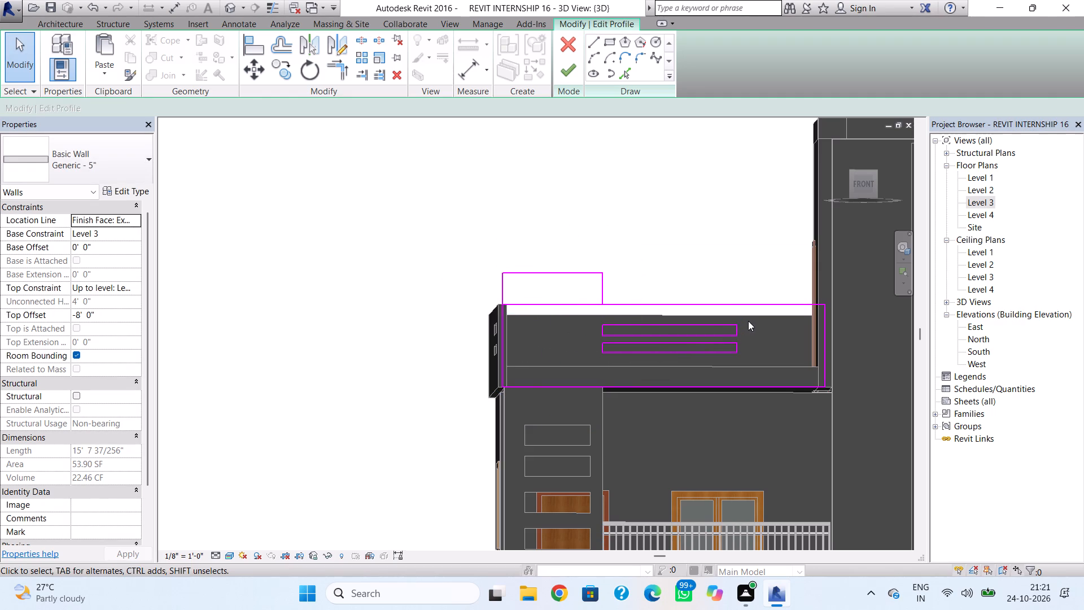
# Nudge both slots of the front parapet together horizontally away from the raised corner block, toward the stair tower.
pyautogui.moveTo(748, 320); pyautogui.dragTo(587, 357)
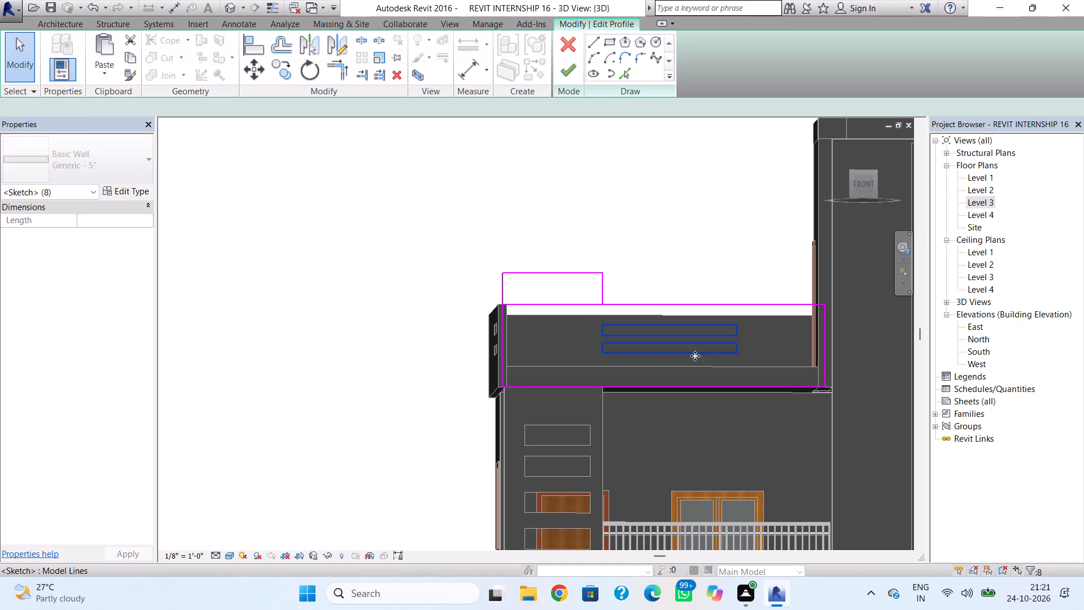
pyautogui.press('Right')
pyautogui.press('Right')
pyautogui.press('Right')
pyautogui.press('Right')
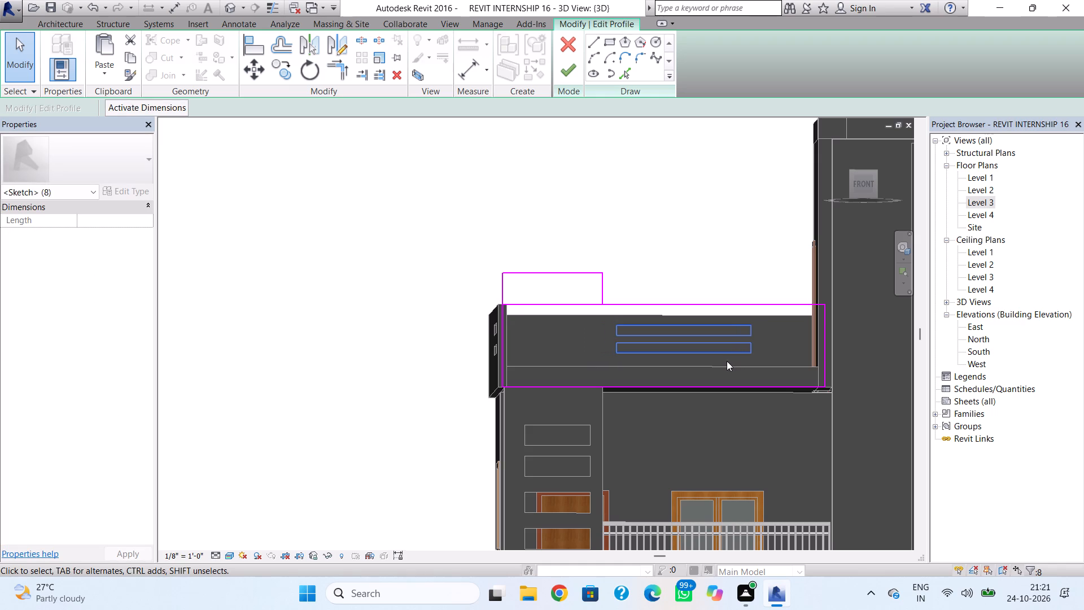
pyautogui.press('Right')
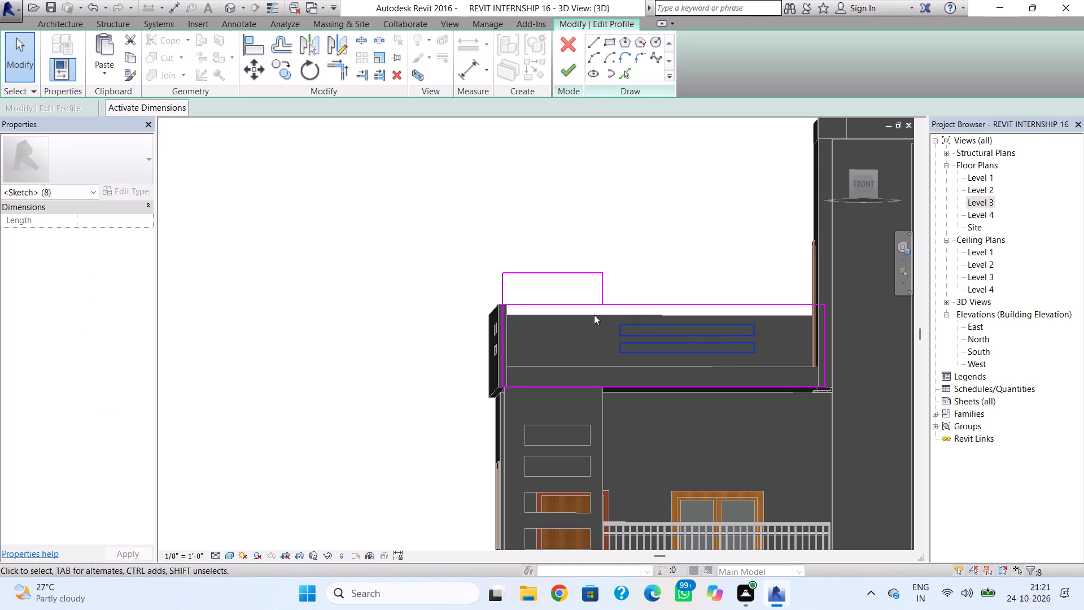
# Shorten the front parapet's original top line to the raised block's inner edge and finish the profile.
pyautogui.click(565, 302)
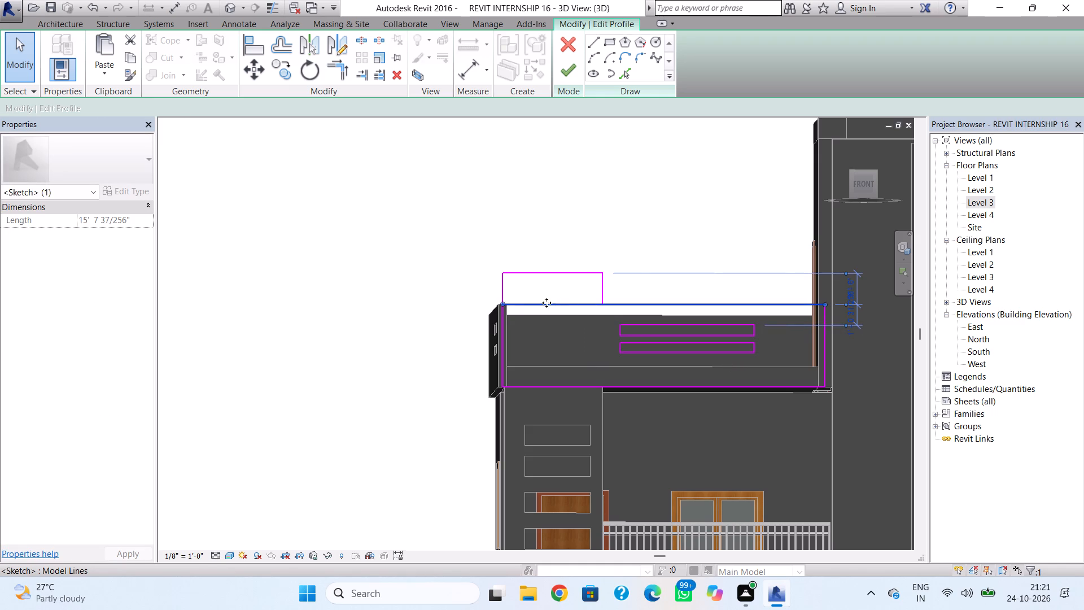
pyautogui.moveTo(503, 304); pyautogui.dragTo(594, 304)
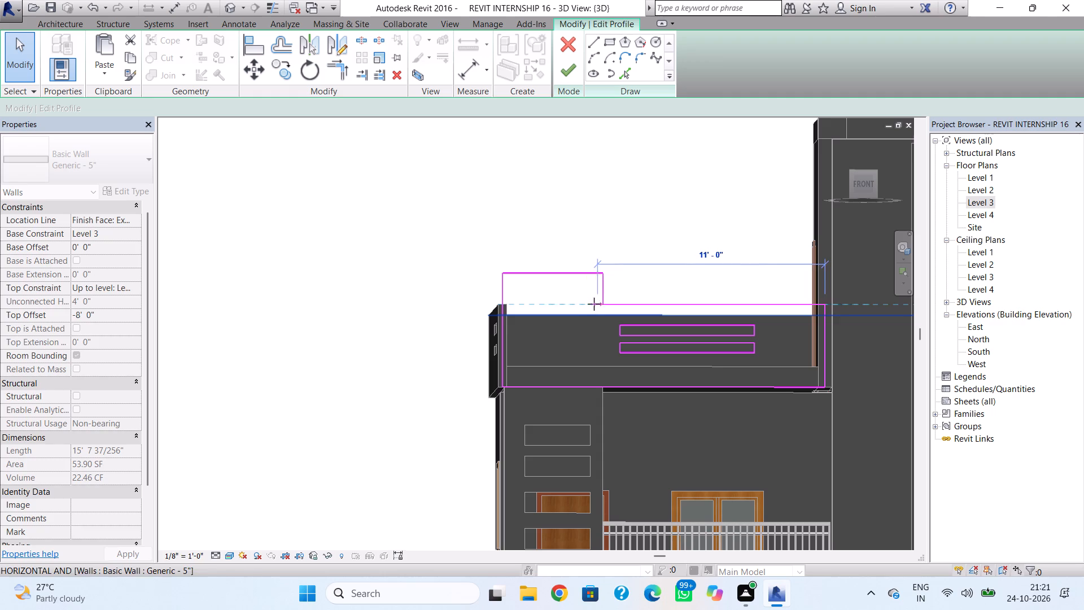
pyautogui.moveTo(594, 304); pyautogui.dragTo(601, 304)
pyautogui.click(579, 325)
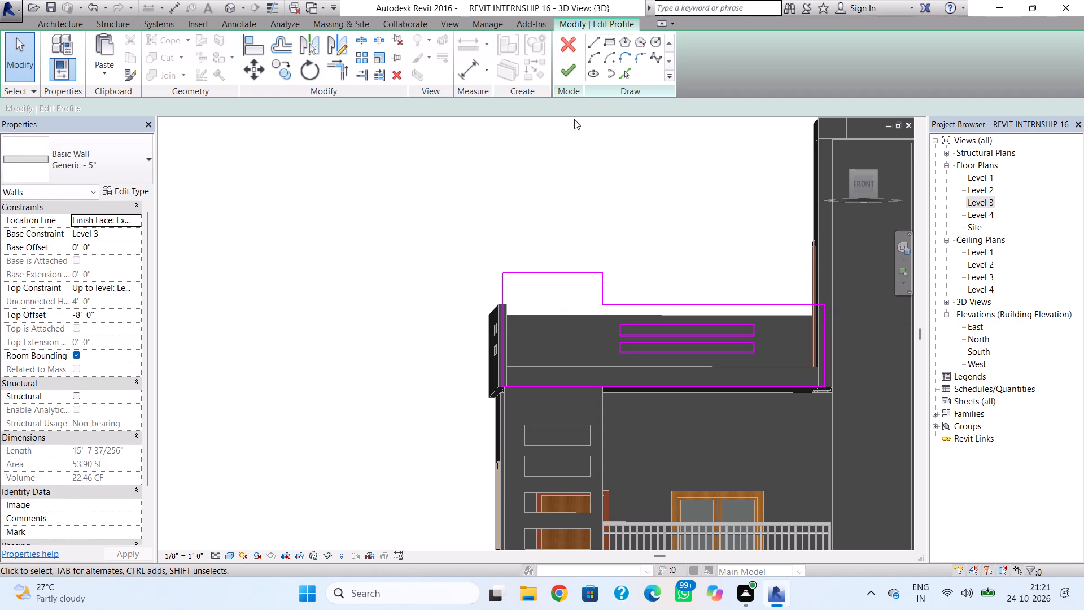
pyautogui.click(567, 73)
# Edit the side terrace parapet's profile, sketching a matching raised block about 5'-9" wide and 1'-6" high at the front corner.
pyautogui.keyDown('shift'); pyautogui.moveTo(514, 347); pyautogui.dragTo(602, 355, button='right'); pyautogui.keyUp('shift')
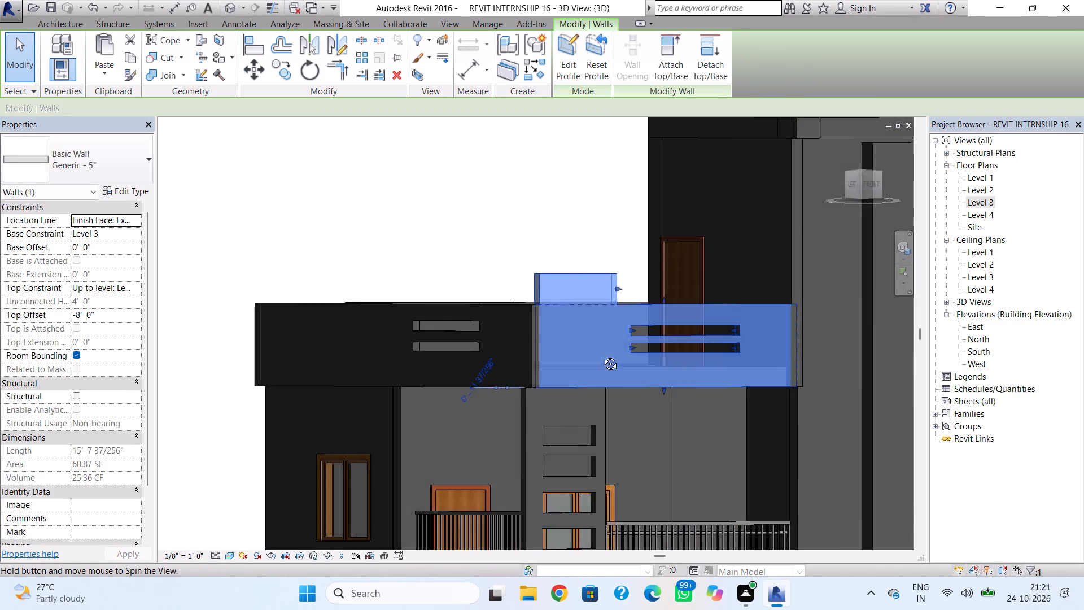
pyautogui.keyDown('shift'); pyautogui.moveTo(602, 355); pyautogui.dragTo(679, 421, button='right'); pyautogui.keyUp('shift')
pyautogui.doubleClick(580, 349)
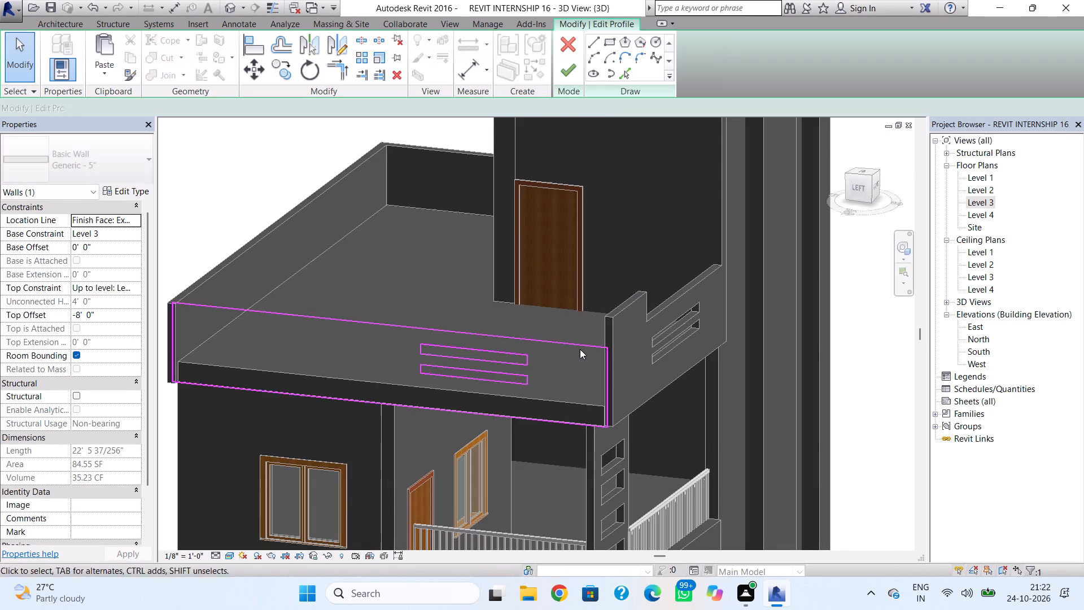
pyautogui.keyDown('shift'); pyautogui.moveTo(580, 364); pyautogui.dragTo(632, 294, button='right'); pyautogui.keyUp('shift')
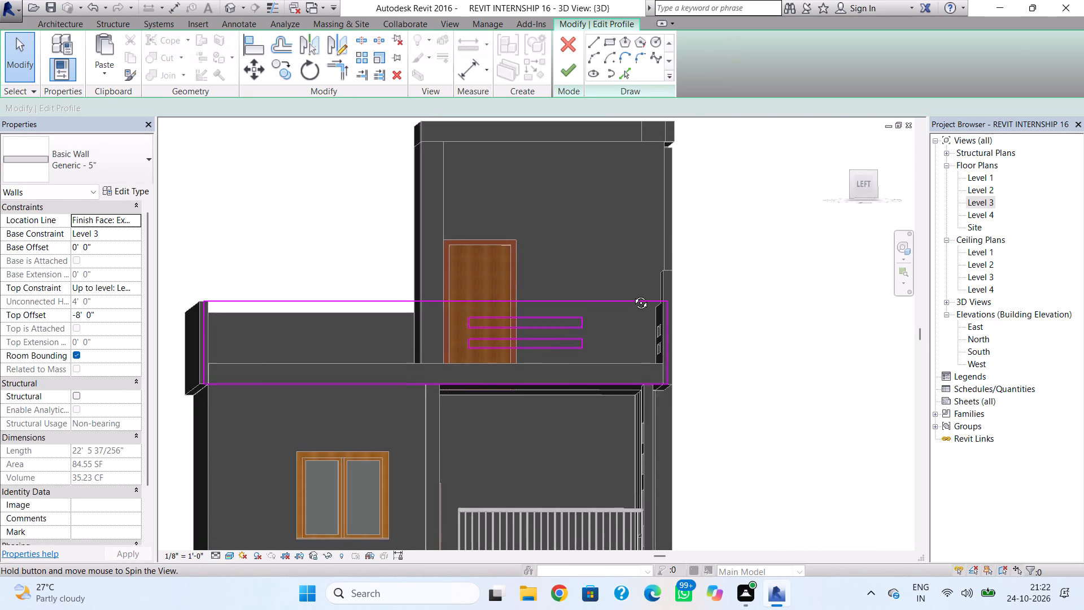
pyautogui.keyDown('shift'); pyautogui.moveTo(632, 294); pyautogui.dragTo(630, 297, button='right'); pyautogui.keyUp('shift')
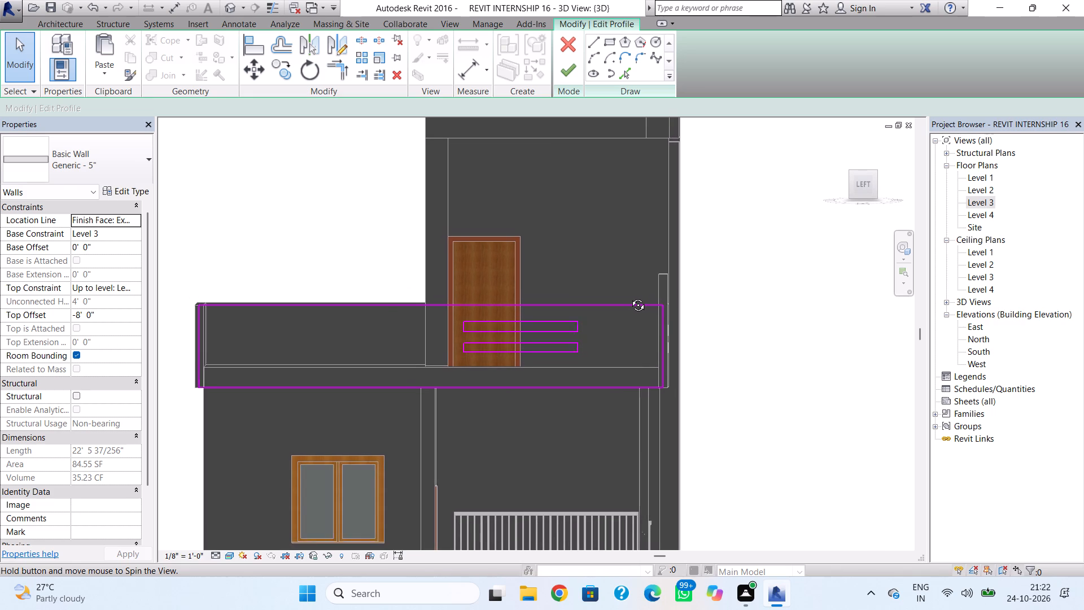
pyautogui.keyDown('shift'); pyautogui.moveTo(630, 297); pyautogui.dragTo(630, 297, button='right'); pyautogui.keyUp('shift')
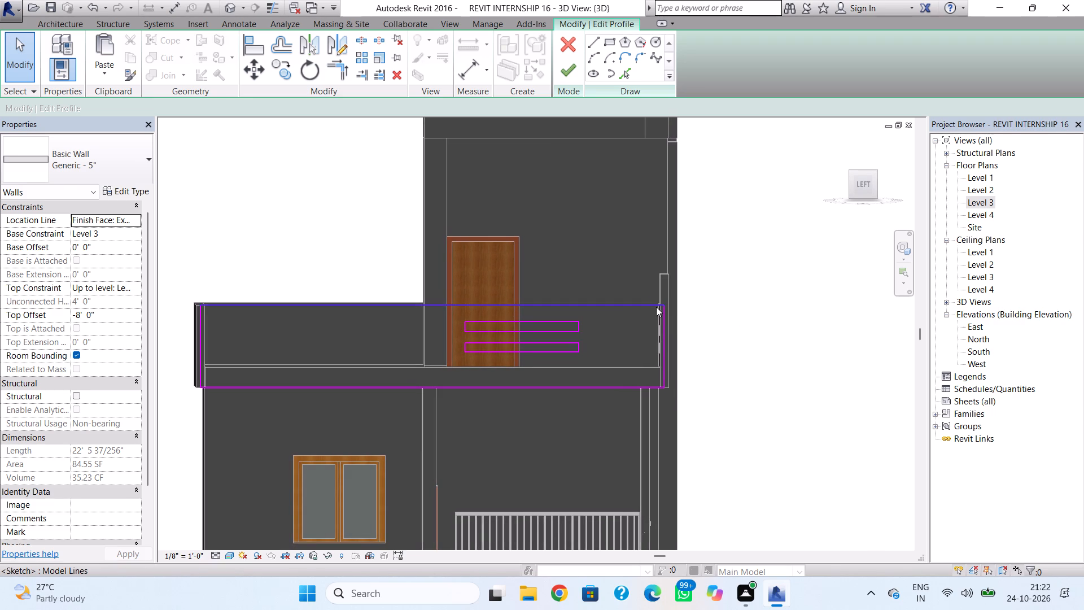
pyautogui.click(655, 306)
pyautogui.press('Escape')
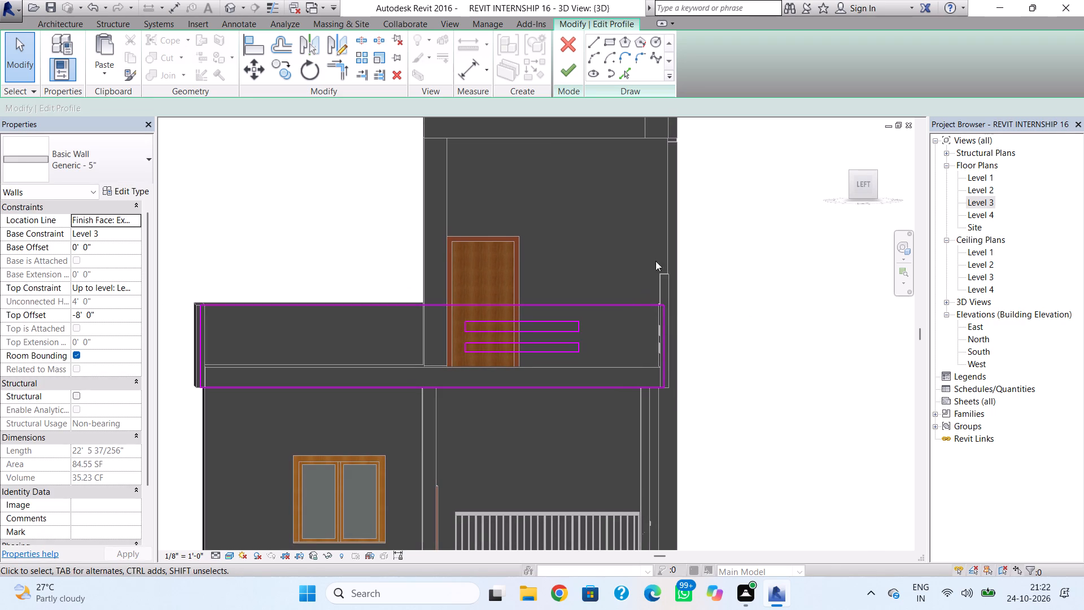
pyautogui.click(596, 42)
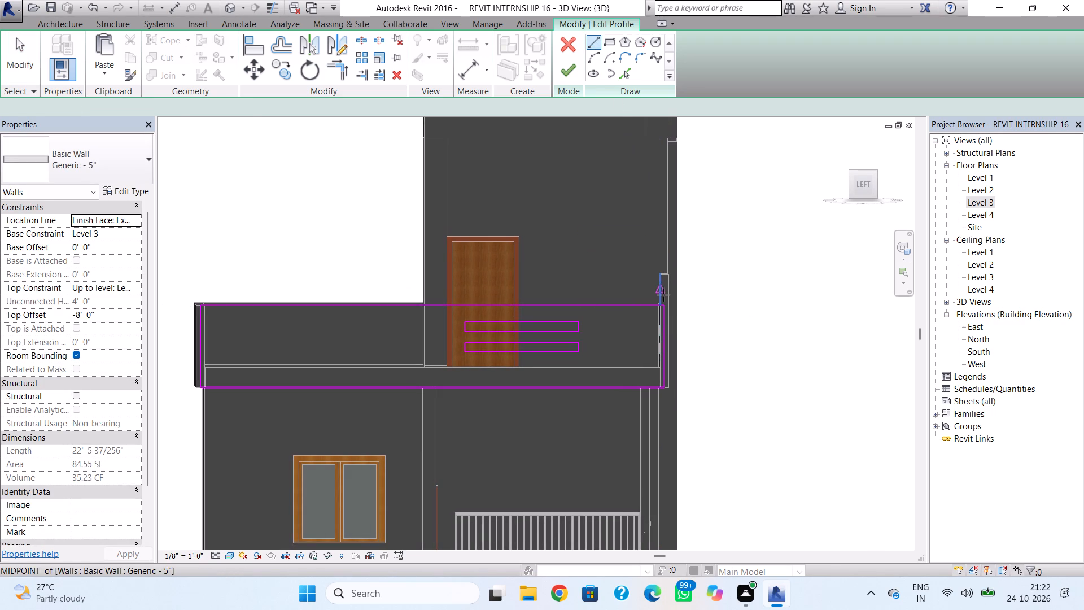
pyautogui.click(664, 303)
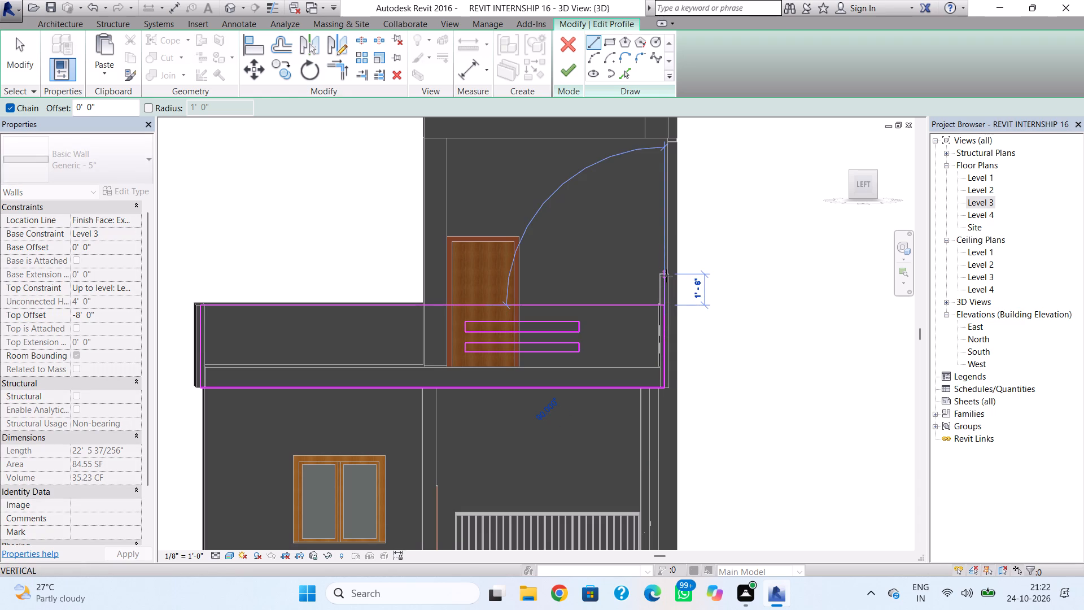
pyautogui.scroll(7, 666, 276)
pyautogui.click(665, 273)
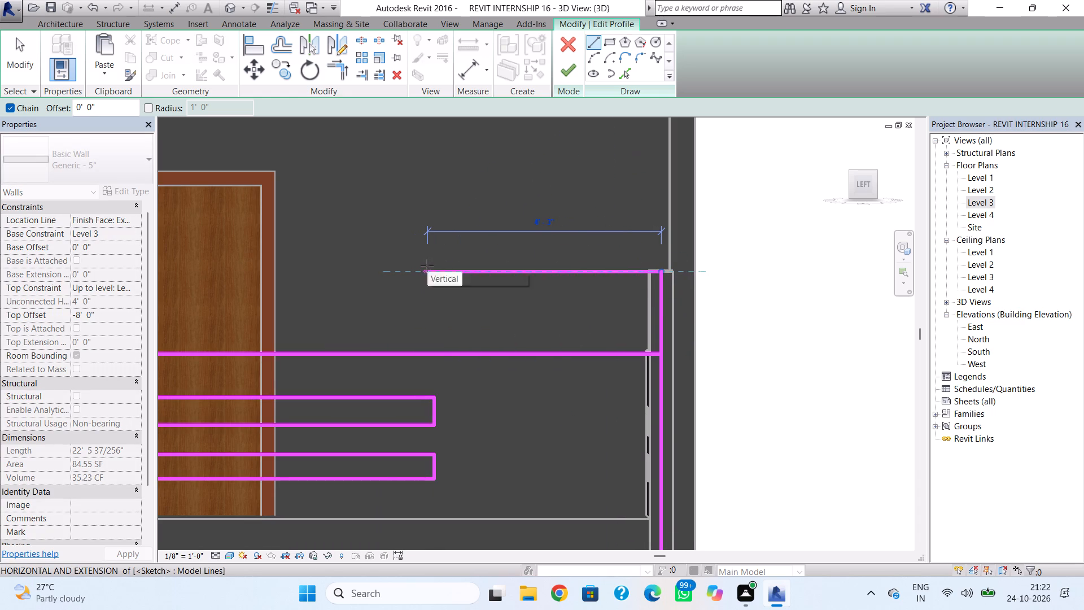
pyautogui.click(347, 269)
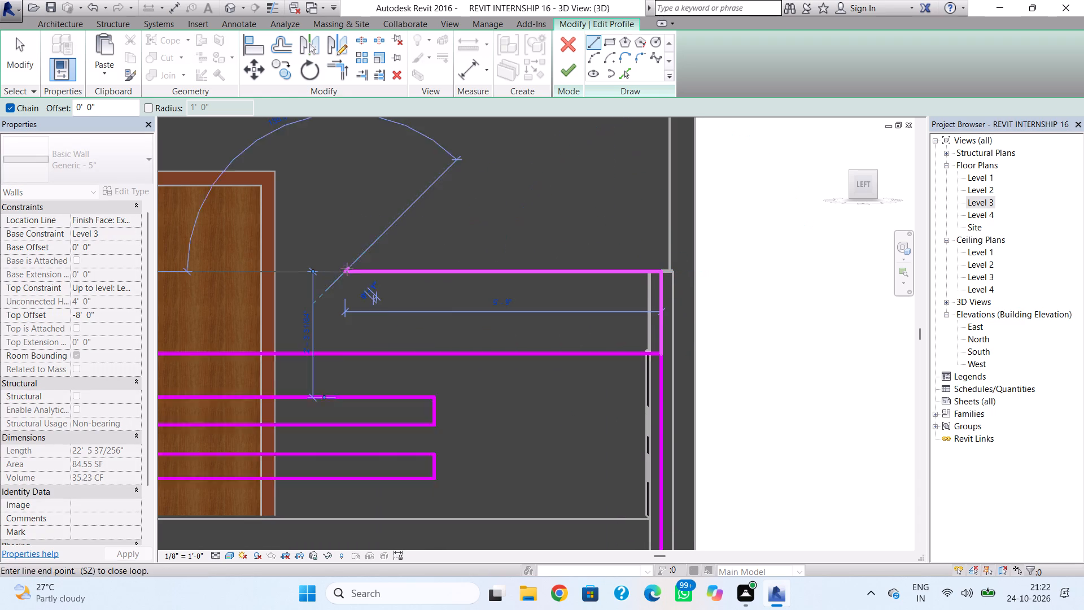
pyautogui.click(348, 350)
pyautogui.press('Escape')
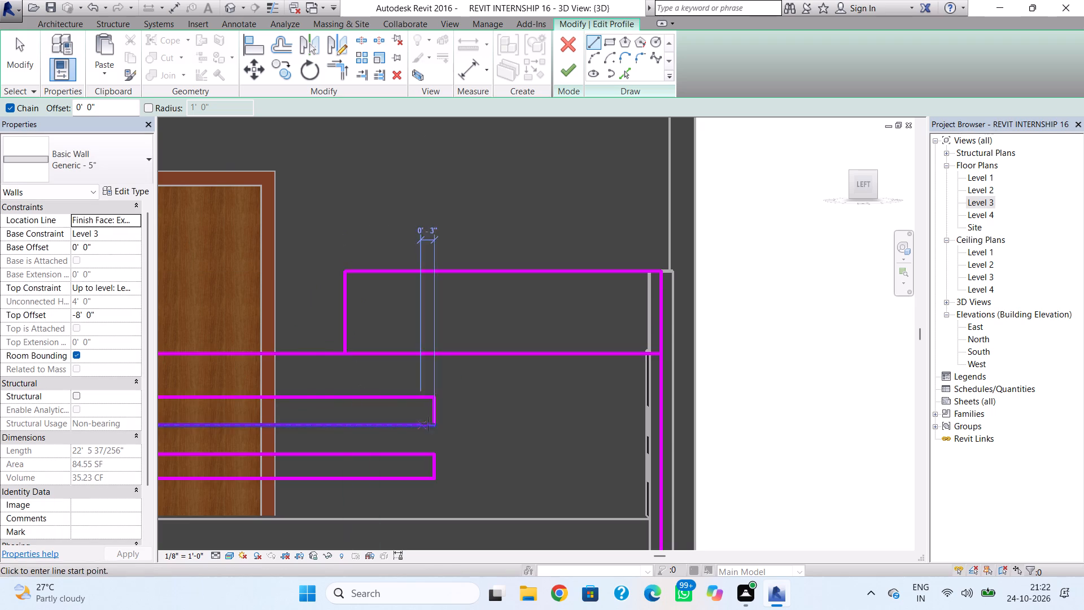
# Nudge both slots of the side parapet together horizontally away from the front corner until they clear the raised block.
pyautogui.scroll(-2, 482, 428)
pyautogui.moveTo(482, 428); pyautogui.dragTo(549, 377, button='middle')
pyautogui.press('Escape')
pyautogui.moveTo(542, 338); pyautogui.dragTo(505, 425)
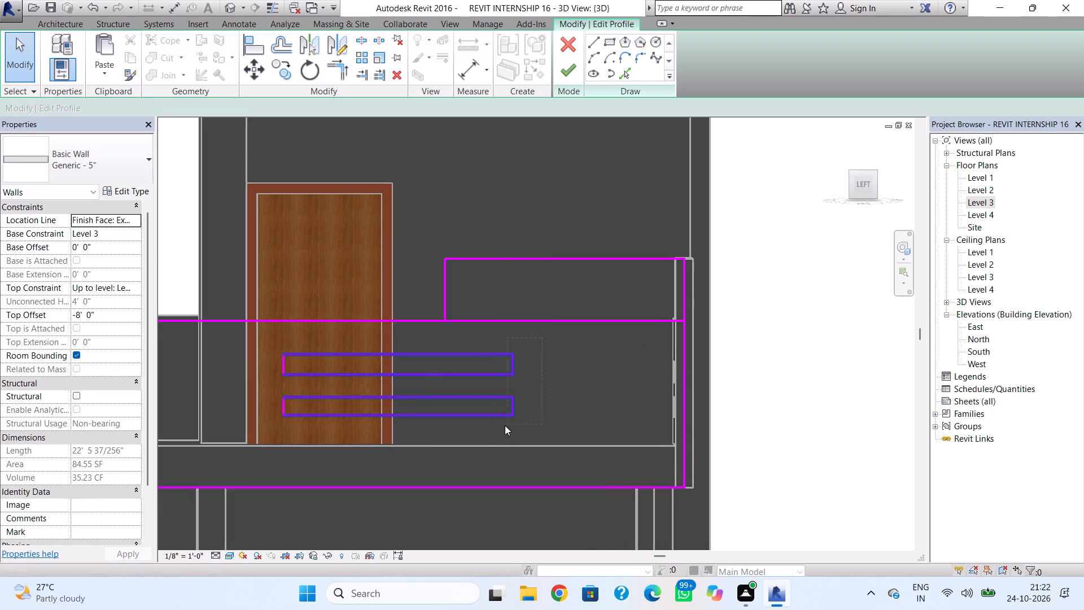
pyautogui.moveTo(505, 425); pyautogui.dragTo(270, 434)
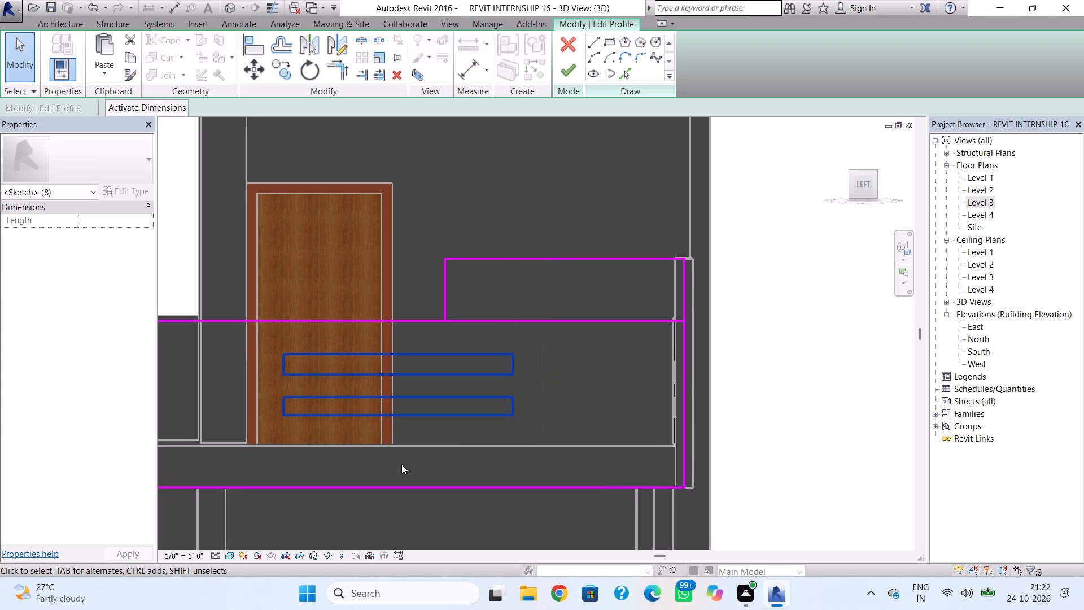
pyautogui.press('Left')
pyautogui.press('Left')
pyautogui.press('Left')
pyautogui.press('Left')
pyautogui.press('Left')
pyautogui.press('Left')
pyautogui.press('Left')
pyautogui.press('Left')
pyautogui.press('Left')
pyautogui.press('Left')
pyautogui.press('Left')
pyautogui.press('Left')
pyautogui.press('Left')
pyautogui.press('Left')
pyautogui.press('Left')
pyautogui.press('Left')
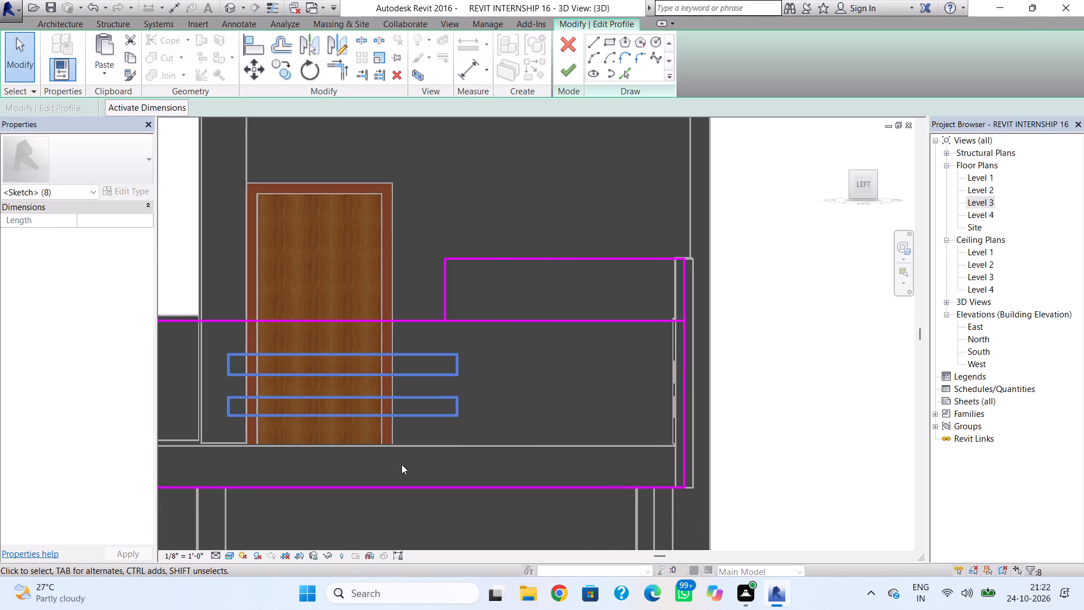
pyautogui.press('Left')
pyautogui.press('Left')
pyautogui.press('Left')
pyautogui.press('Left')
pyautogui.press('Left')
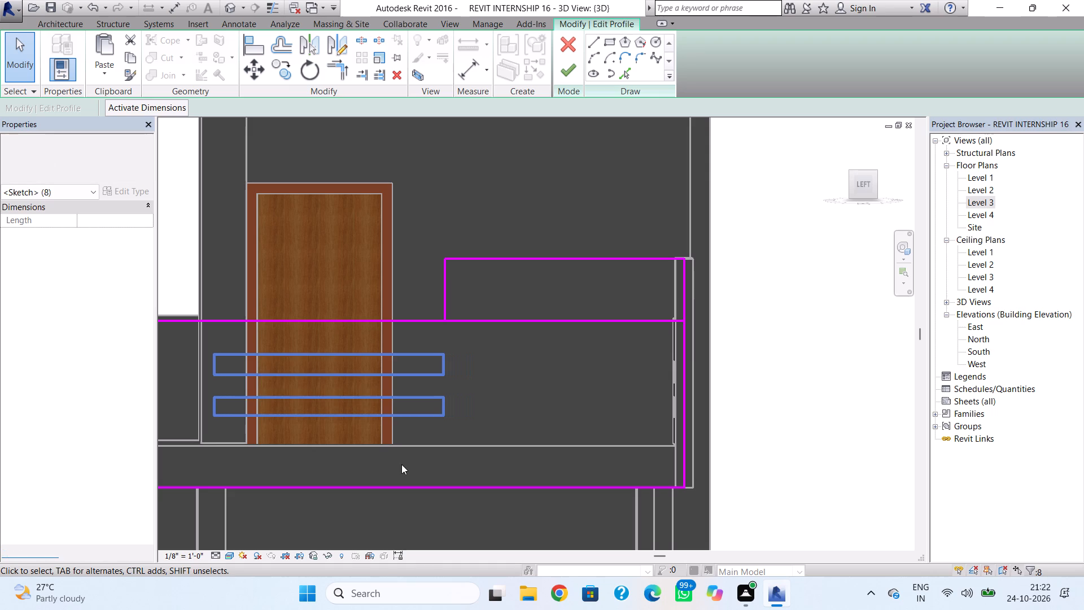
pyautogui.press('Escape')
# Shorten the side parapet's original top line to the raised block's inner edge.
pyautogui.click(657, 323)
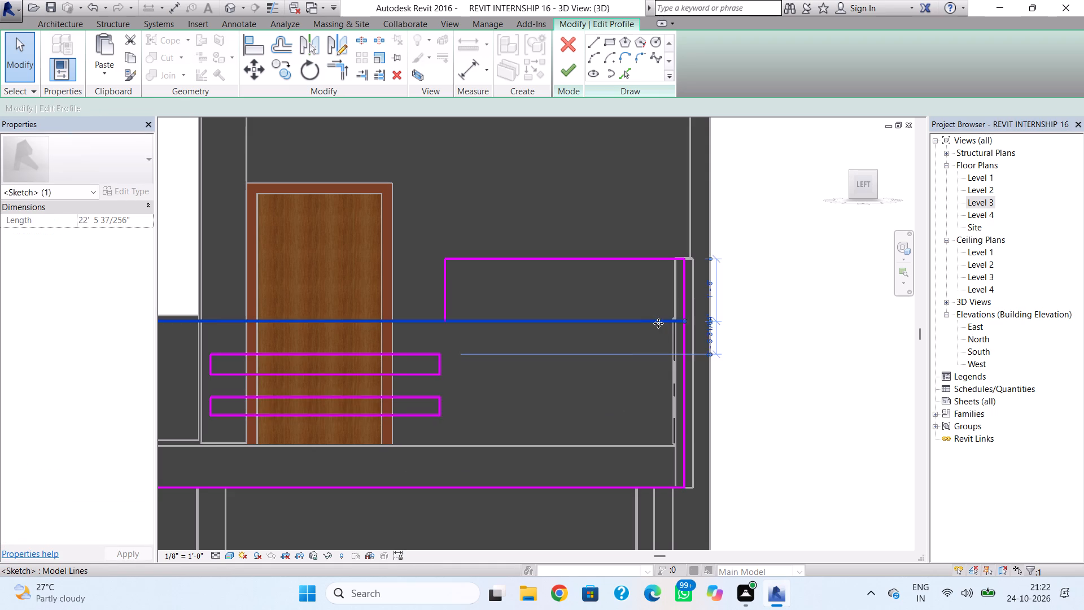
pyautogui.moveTo(683, 322); pyautogui.dragTo(497, 324)
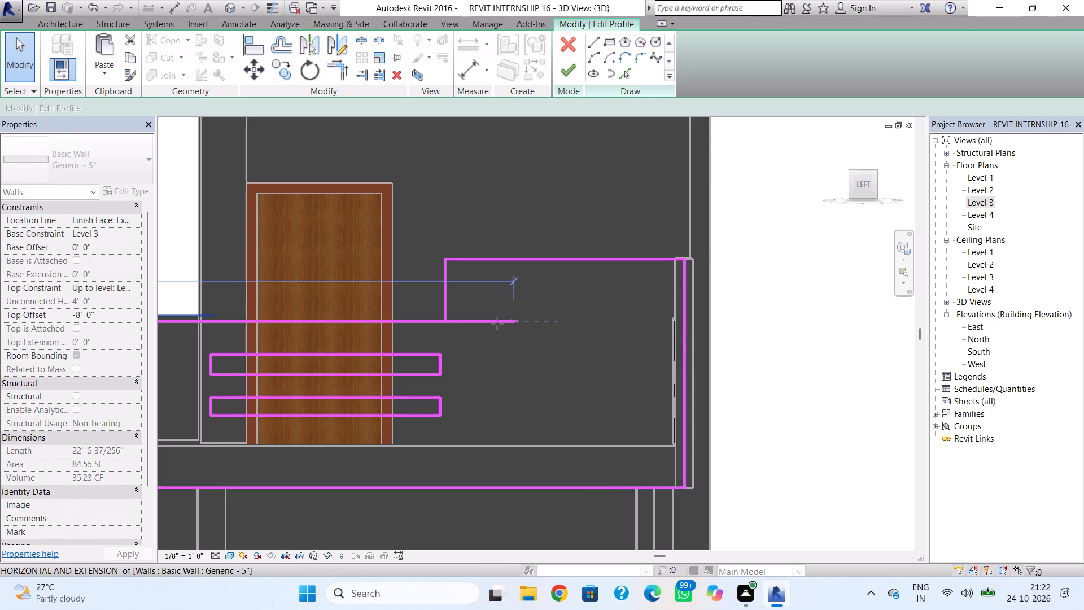
pyautogui.moveTo(497, 324); pyautogui.dragTo(449, 325)
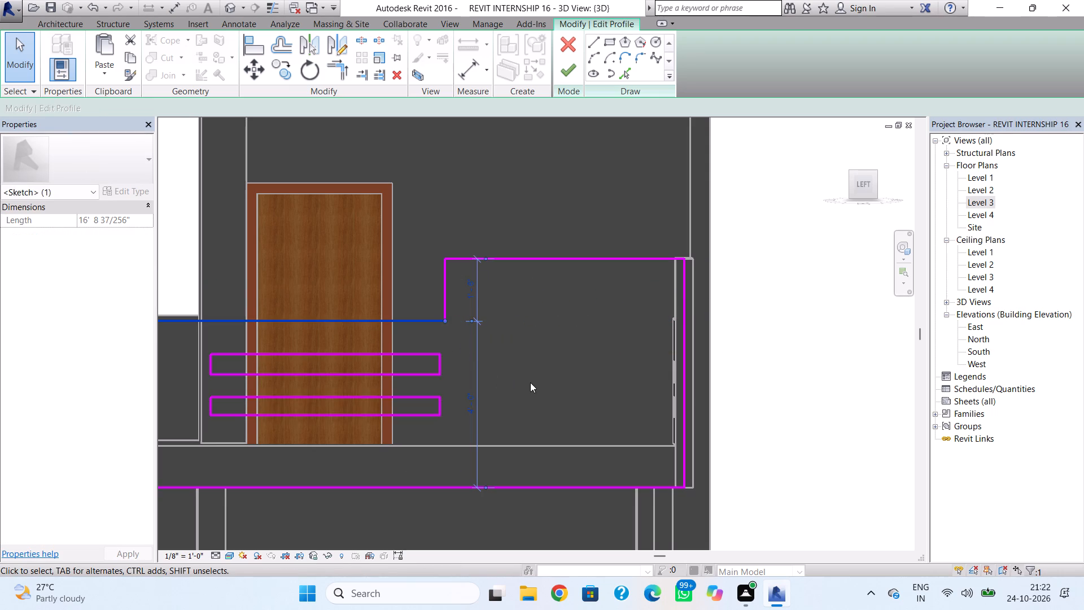
# Finish the side terrace parapet's profile edit and deselect the wall.
pyautogui.click(530, 382)
pyautogui.click(570, 69)
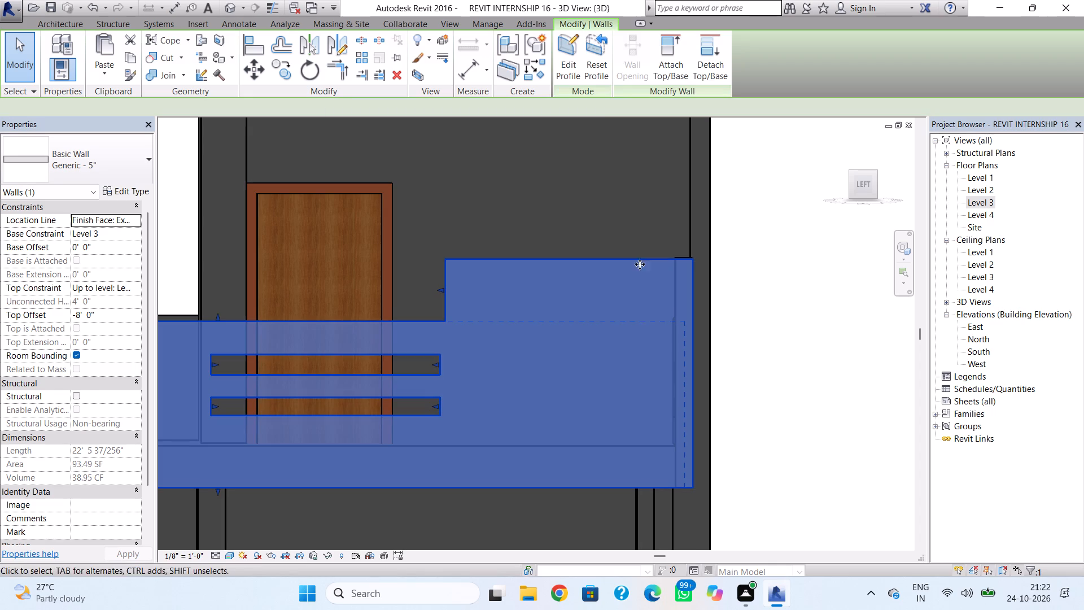
pyautogui.press('Escape')
# Examine the raised front corner and slots of both terrace parapets from the side and front of the house.
pyautogui.keyDown('shift'); pyautogui.moveTo(797, 333); pyautogui.dragTo(781, 337, button='right'); pyautogui.keyUp('shift')
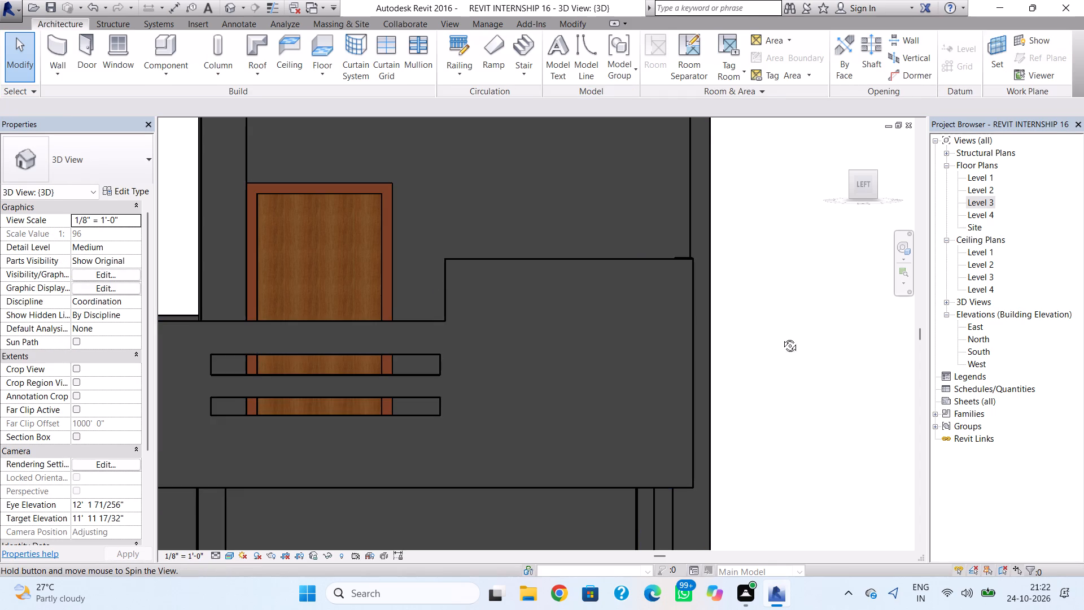
pyautogui.keyDown('shift'); pyautogui.moveTo(781, 337); pyautogui.dragTo(706, 343, button='right'); pyautogui.keyUp('shift')
pyautogui.scroll(-3, 710, 342)
pyautogui.moveTo(710, 342); pyautogui.dragTo(745, 291, button='middle')
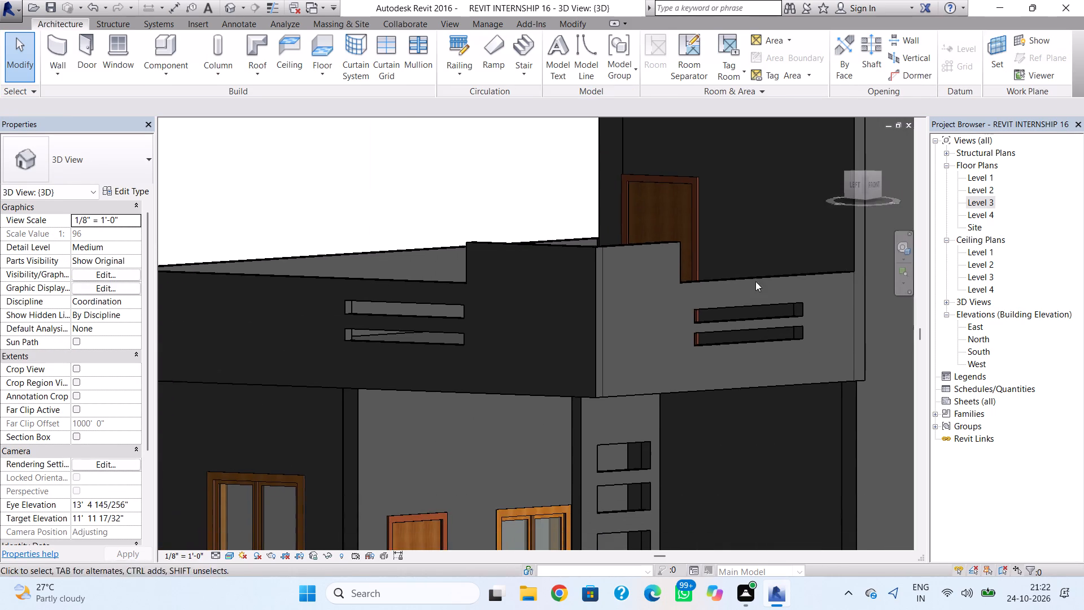
pyautogui.scroll(-2, 764, 297)
pyautogui.keyDown('shift'); pyautogui.moveTo(825, 330); pyautogui.dragTo(742, 346, button='right'); pyautogui.keyUp('shift')
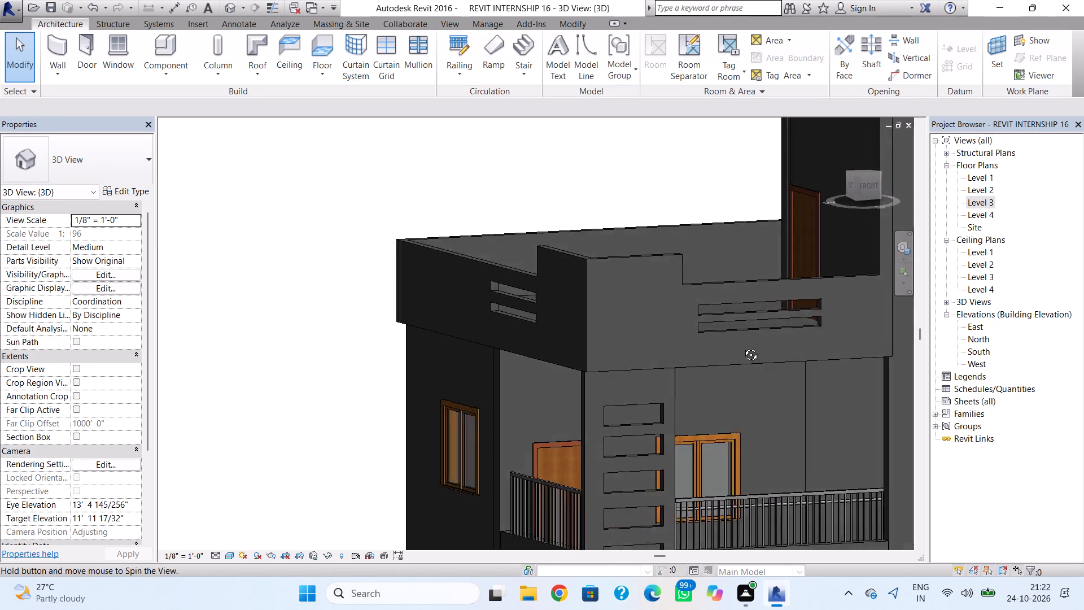
pyautogui.keyDown('shift'); pyautogui.moveTo(742, 346); pyautogui.dragTo(724, 346, button='right'); pyautogui.keyUp('shift')
pyautogui.scroll(-2, 737, 340)
pyautogui.moveTo(737, 340); pyautogui.dragTo(628, 330, button='middle')
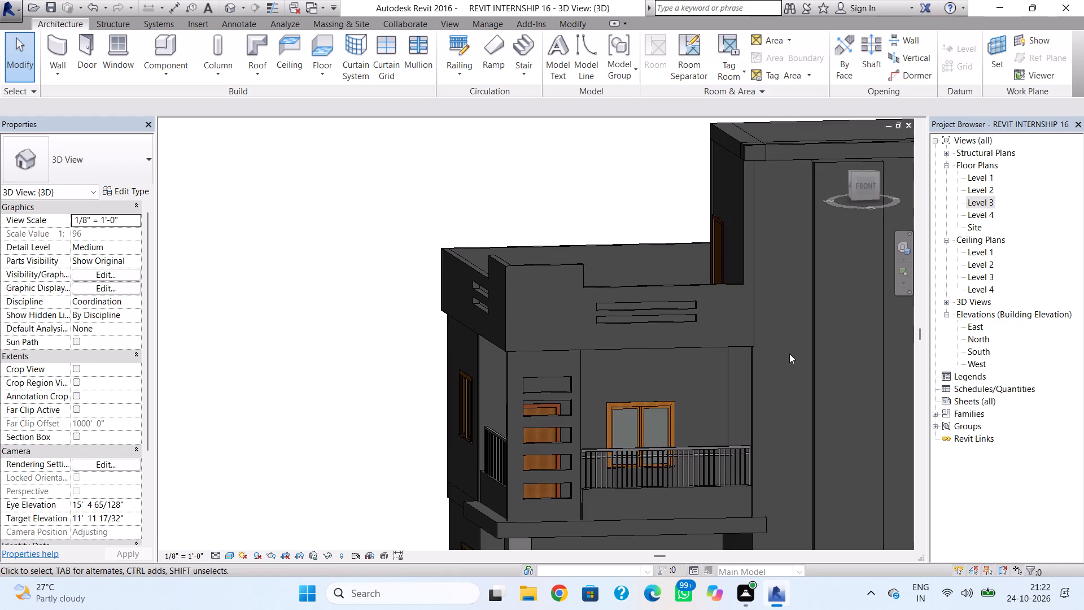
pyautogui.scroll(-1, 789, 354)
pyautogui.moveTo(790, 354); pyautogui.dragTo(774, 312, button='middle')
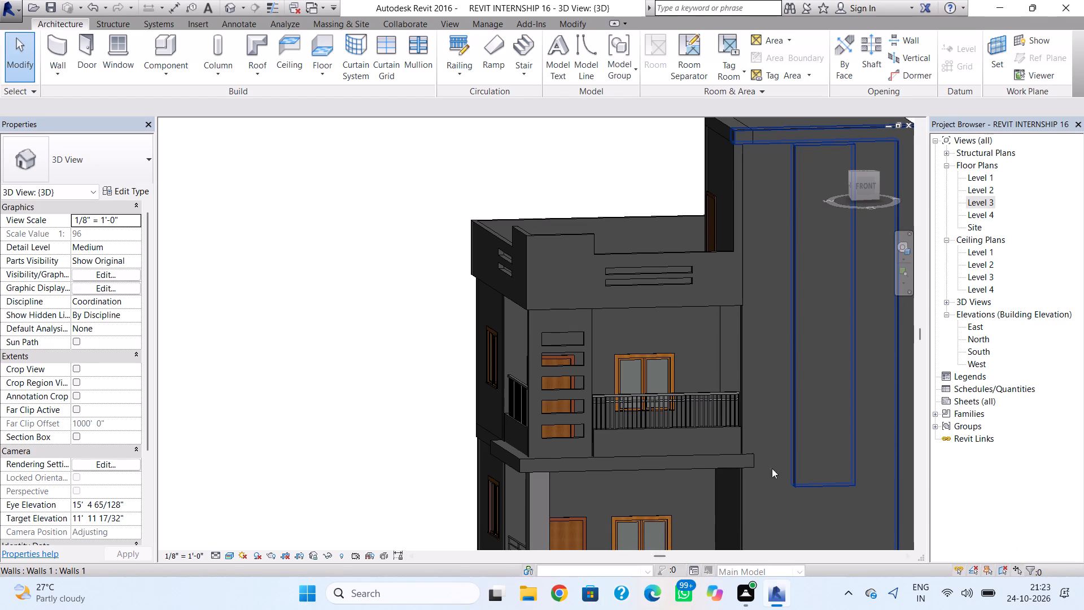
pyautogui.press('Escape')
pyautogui.scroll(-1, 763, 480)
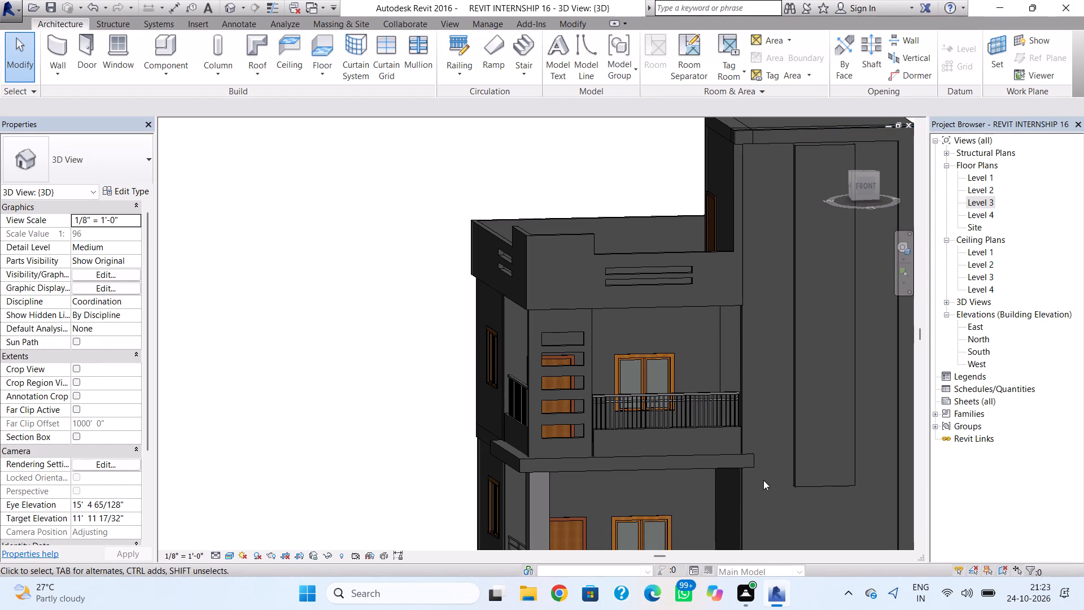
pyautogui.scroll(-1, 763, 480)
pyautogui.moveTo(741, 464); pyautogui.dragTo(637, 442, button='middle')
pyautogui.click(872, 187)
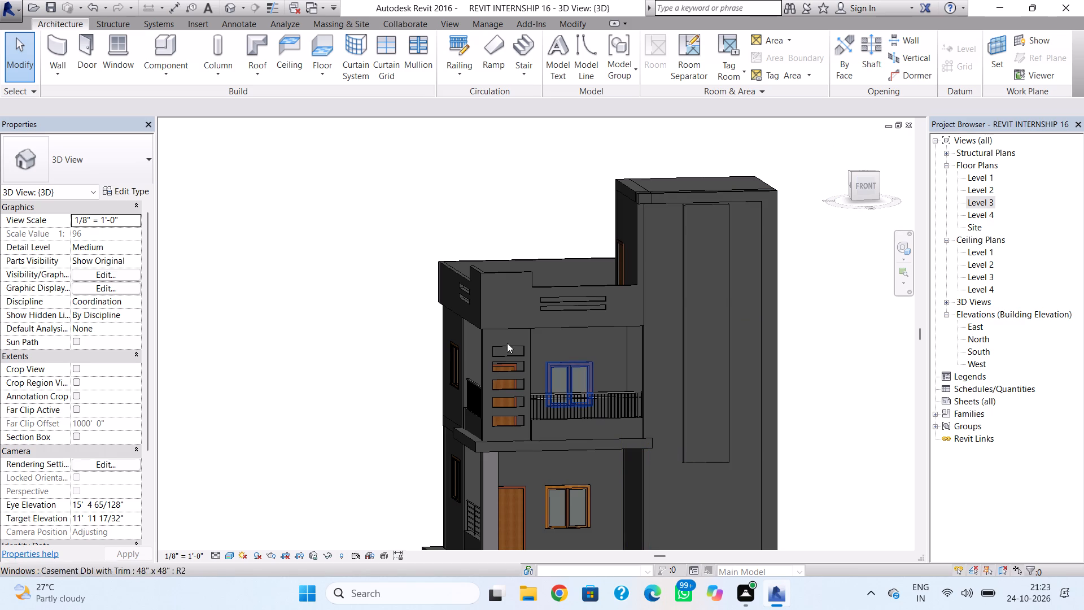
# Start an in-place model in the Walls category, accepting the default name.
pyautogui.click(161, 71)
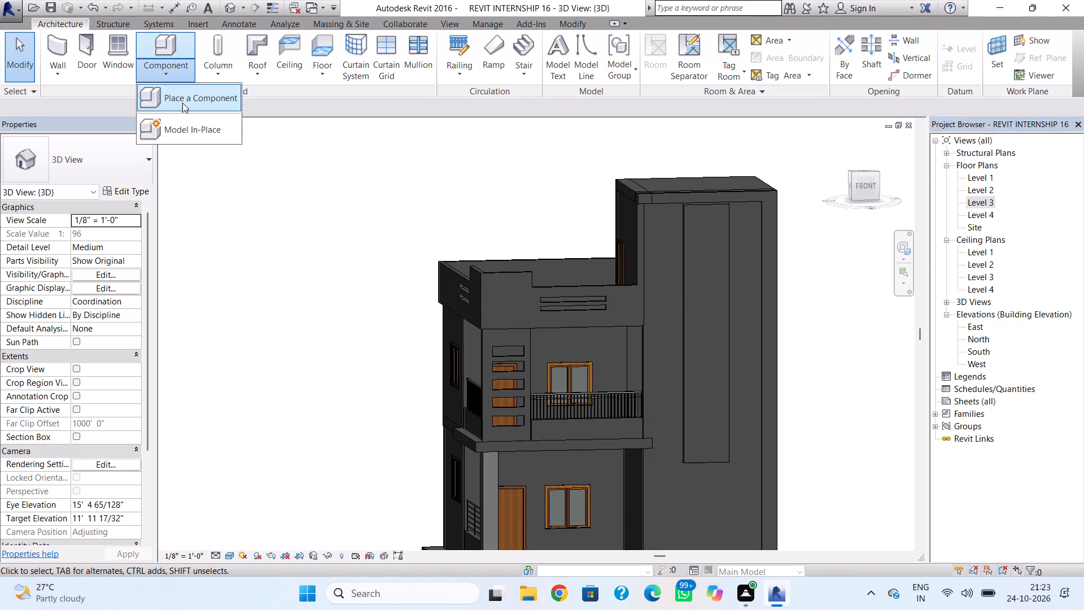
pyautogui.click(239, 128)
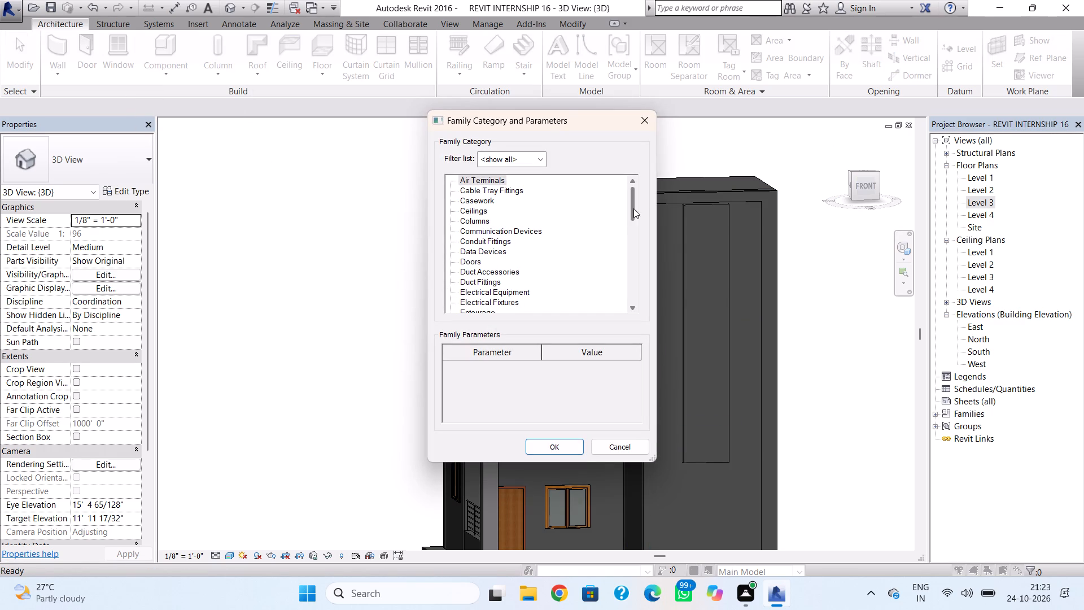
pyautogui.moveTo(633, 208); pyautogui.dragTo(654, 296)
pyautogui.click(474, 290)
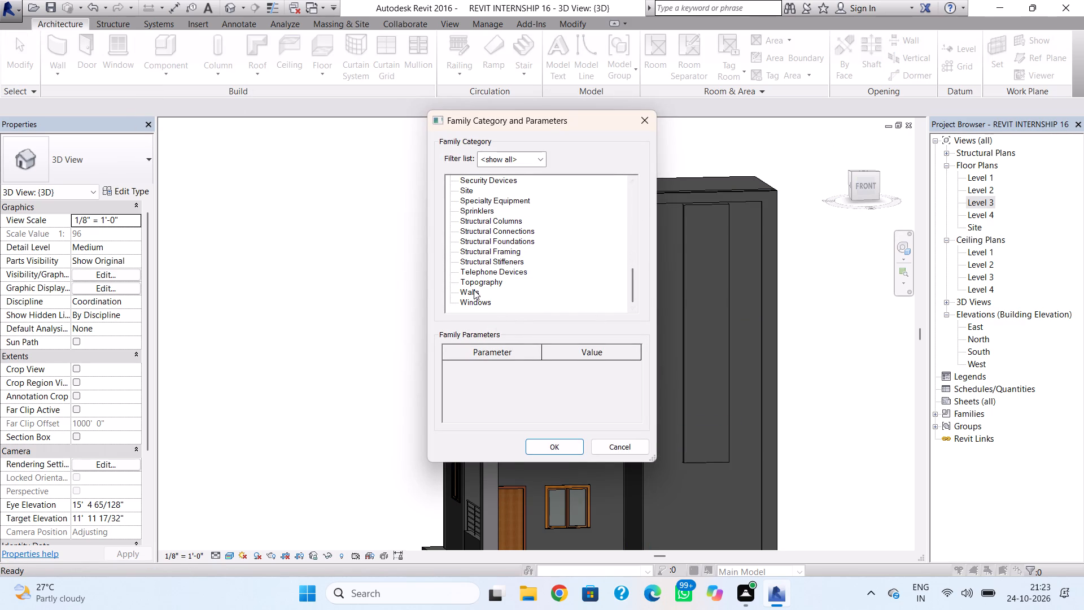
pyautogui.click(565, 452)
pyautogui.click(544, 323)
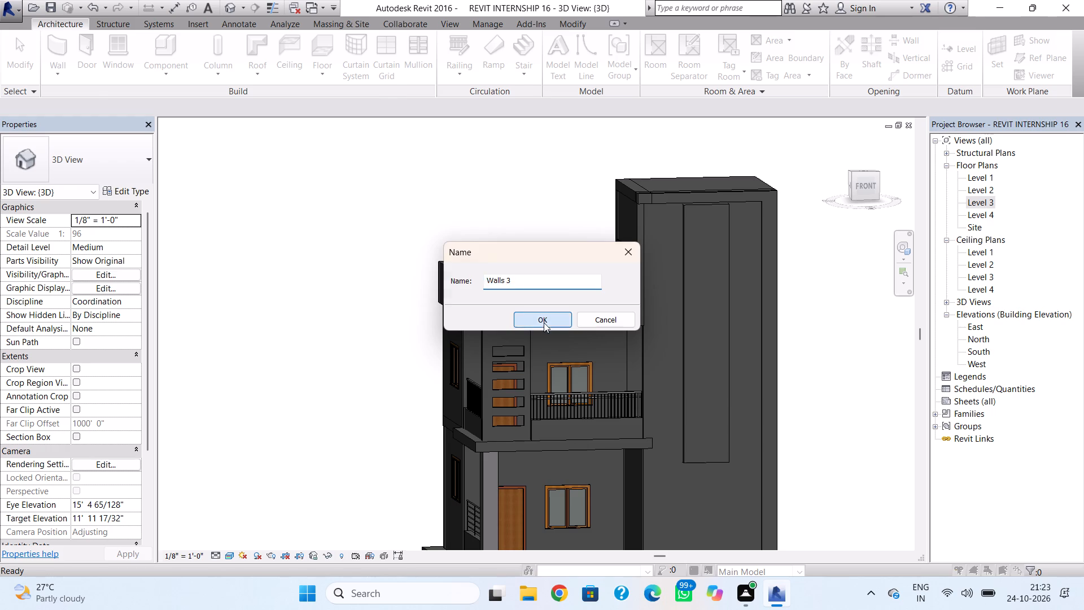
# Set the work plane by picking the front face of the front terrace parapet.
pyautogui.keyDown('shift'); pyautogui.moveTo(581, 389); pyautogui.dragTo(575, 384, button='right'); pyautogui.keyUp('shift')
pyautogui.keyDown('shift'); pyautogui.moveTo(556, 369); pyautogui.dragTo(549, 363, button='right'); pyautogui.keyUp('shift')
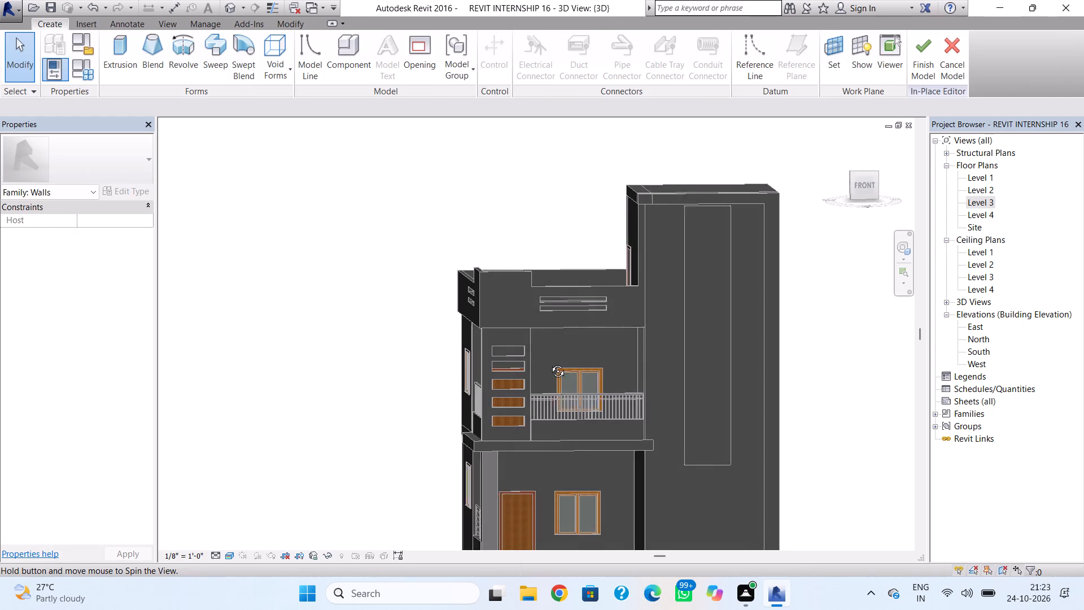
pyautogui.keyDown('shift'); pyautogui.moveTo(549, 363); pyautogui.dragTo(540, 348, button='right'); pyautogui.keyUp('shift')
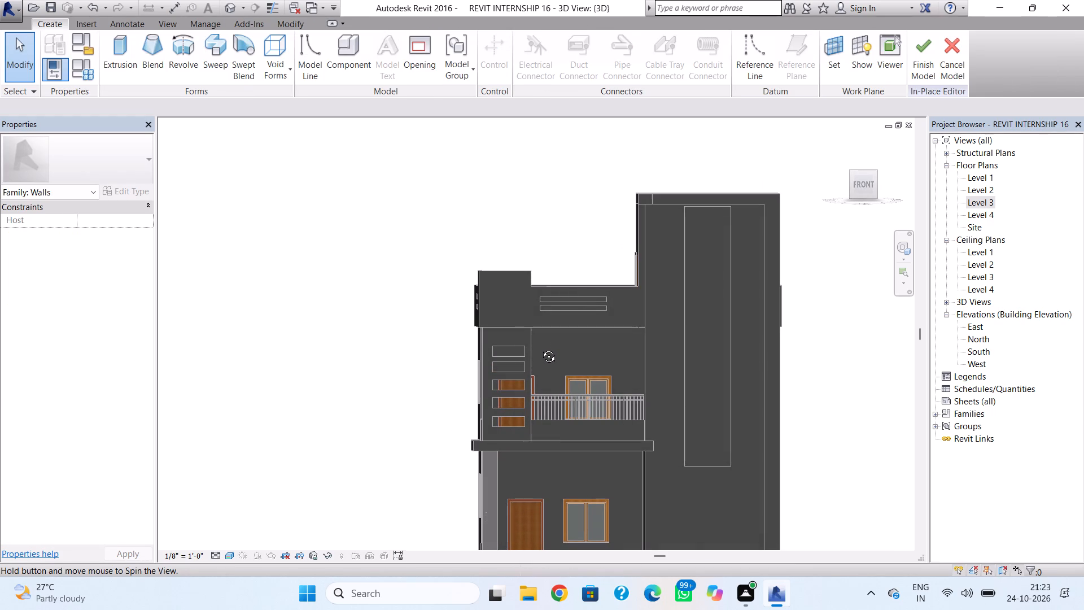
pyautogui.keyDown('shift'); pyautogui.moveTo(540, 348); pyautogui.dragTo(537, 350, button='right'); pyautogui.keyUp('shift')
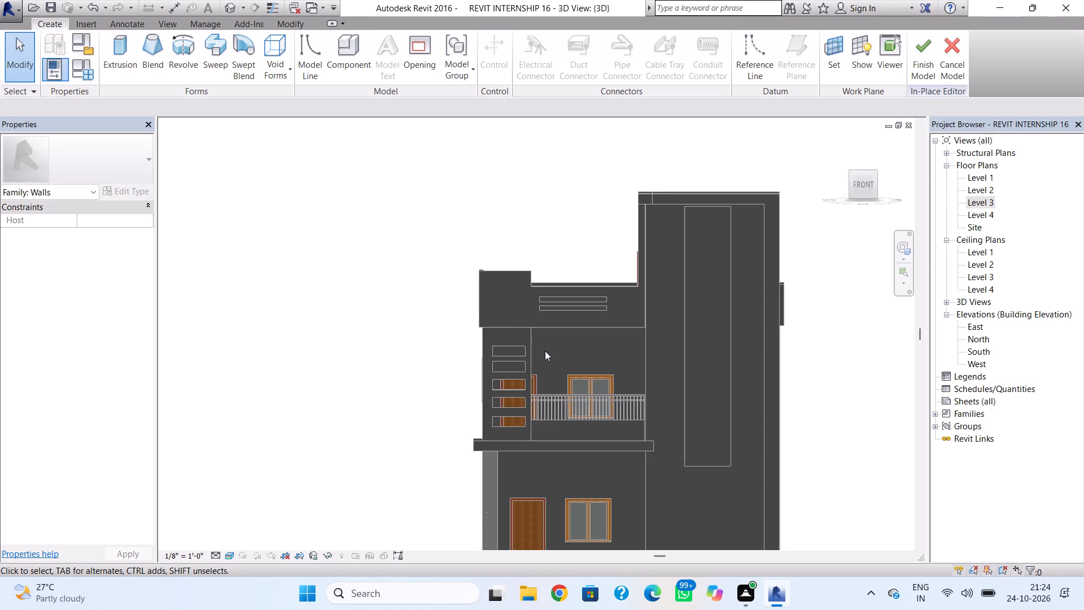
pyautogui.click(833, 46)
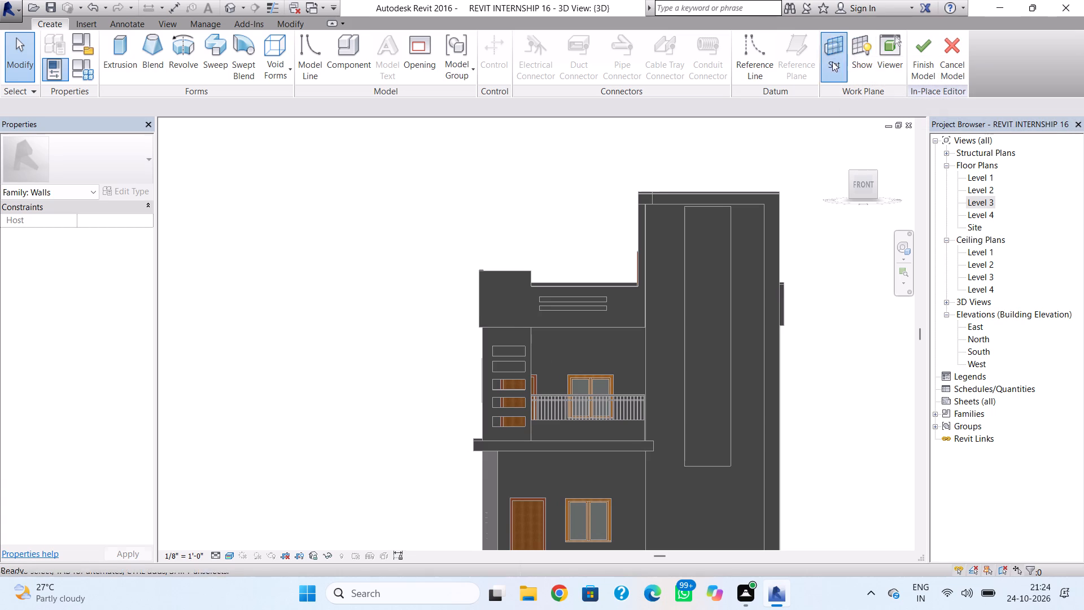
pyautogui.click(505, 320)
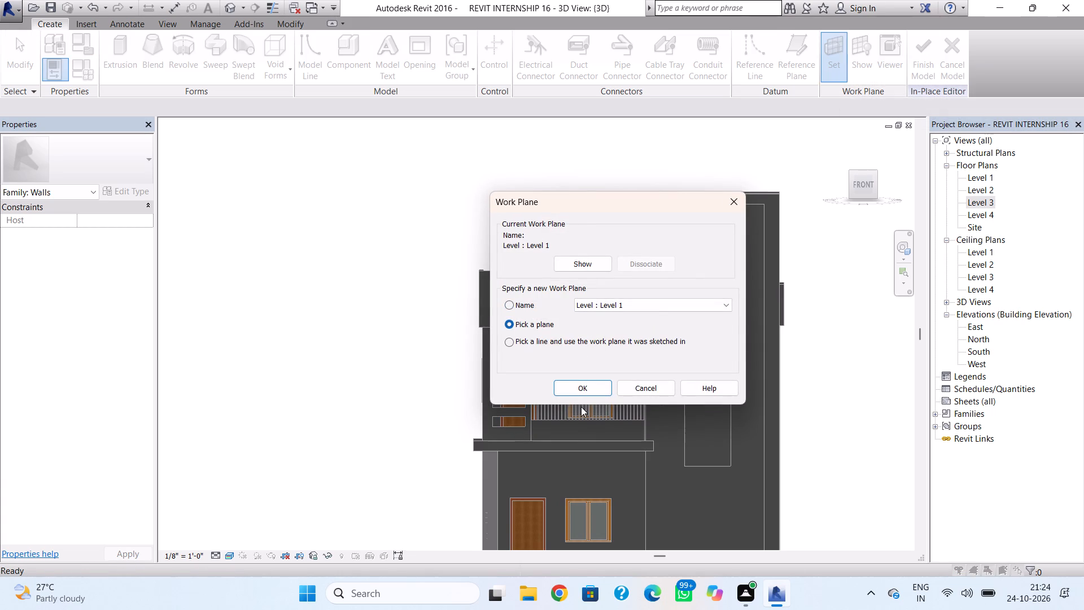
pyautogui.click(586, 391)
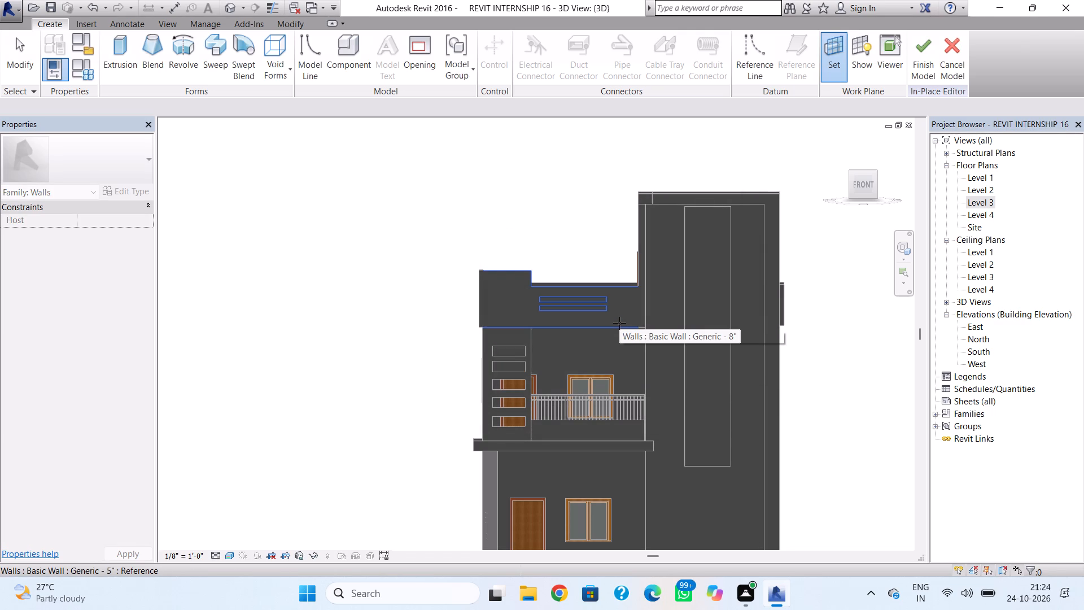
pyautogui.keyDown('shift'); pyautogui.moveTo(621, 323); pyautogui.dragTo(676, 365, button='right'); pyautogui.keyUp('shift')
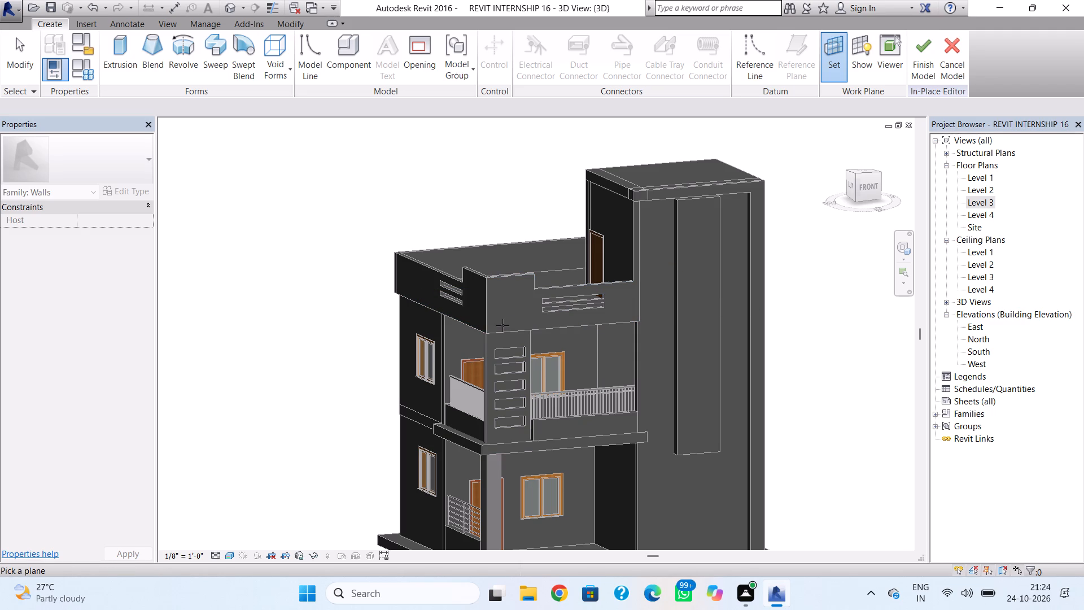
pyautogui.click(502, 327)
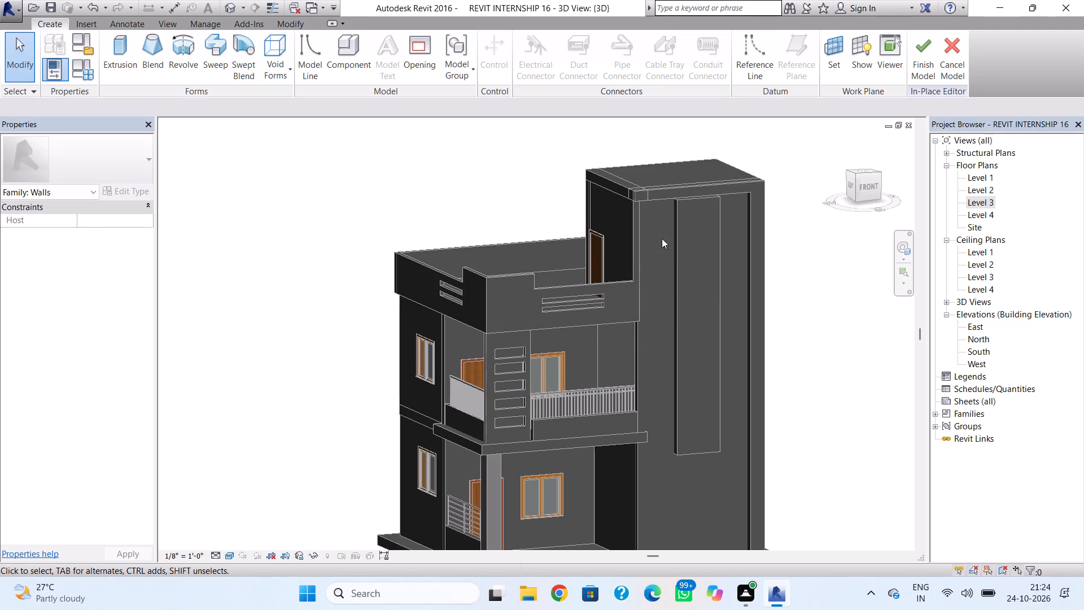
# Start an extrusion and sketch its outer edge 1'-0" up from the front parapet's outer bottom corner, 16'-10" across, and down to the balcony slab.
pyautogui.click(129, 50)
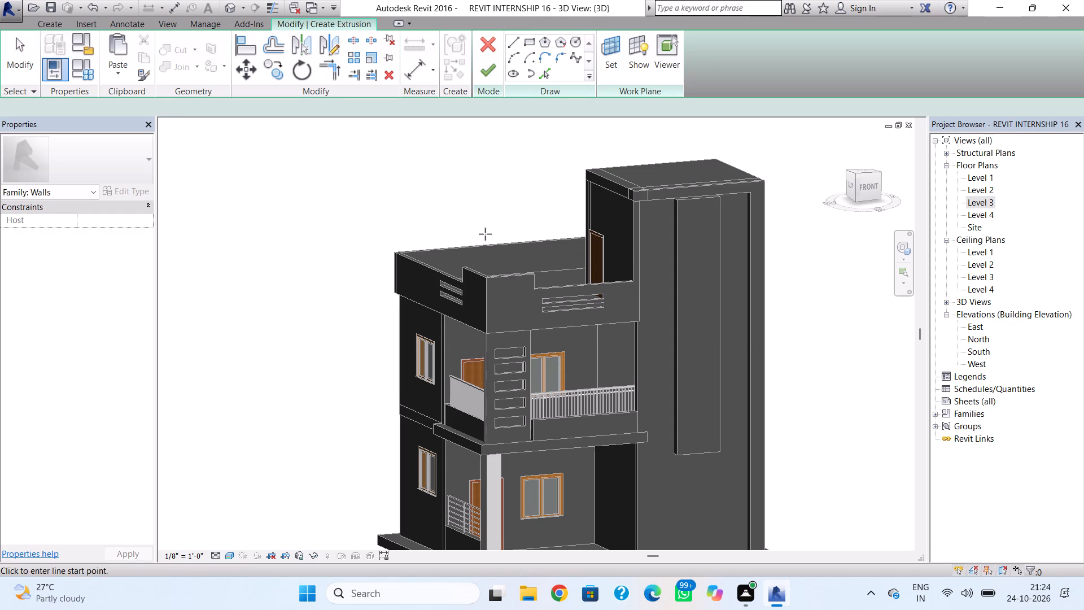
pyautogui.click(866, 191)
pyautogui.press('Escape')
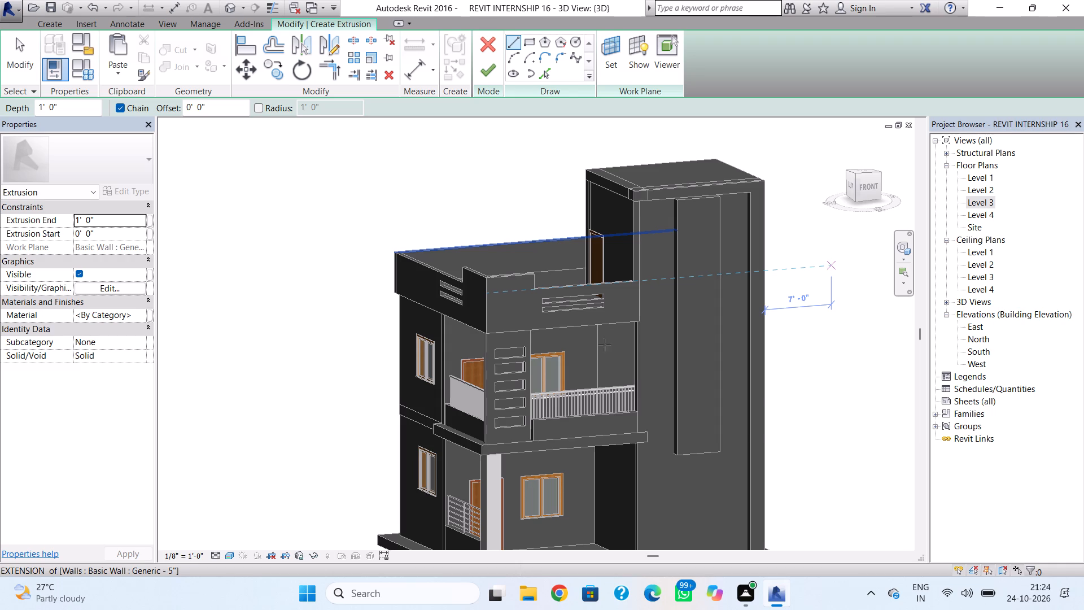
pyautogui.keyDown('shift'); pyautogui.moveTo(828, 432); pyautogui.dragTo(771, 390, button='right'); pyautogui.keyUp('shift')
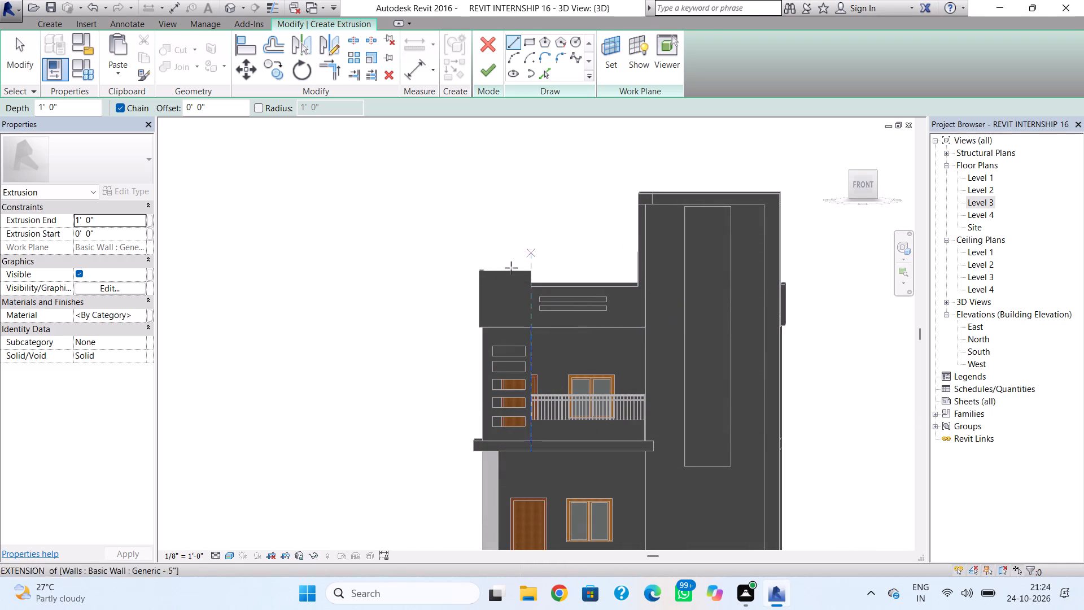
pyautogui.click(478, 325)
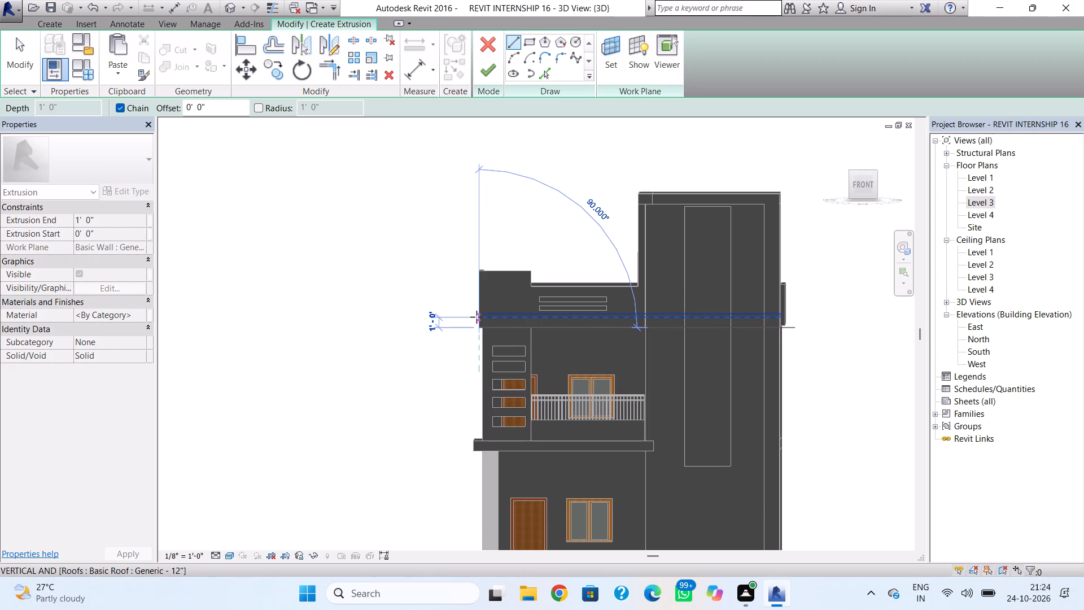
pyautogui.click(477, 317)
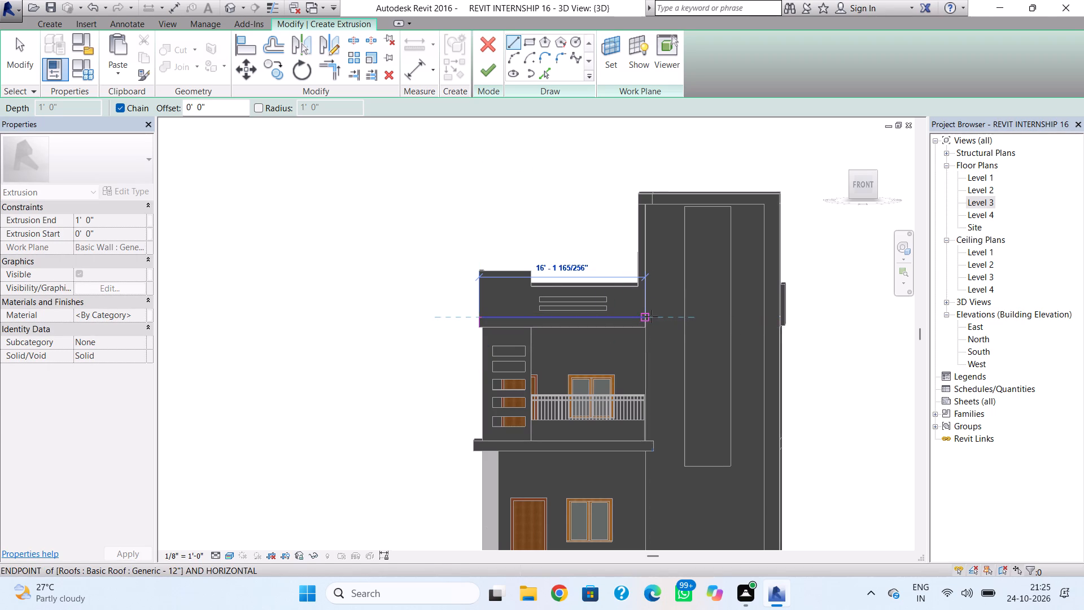
pyautogui.click(655, 319)
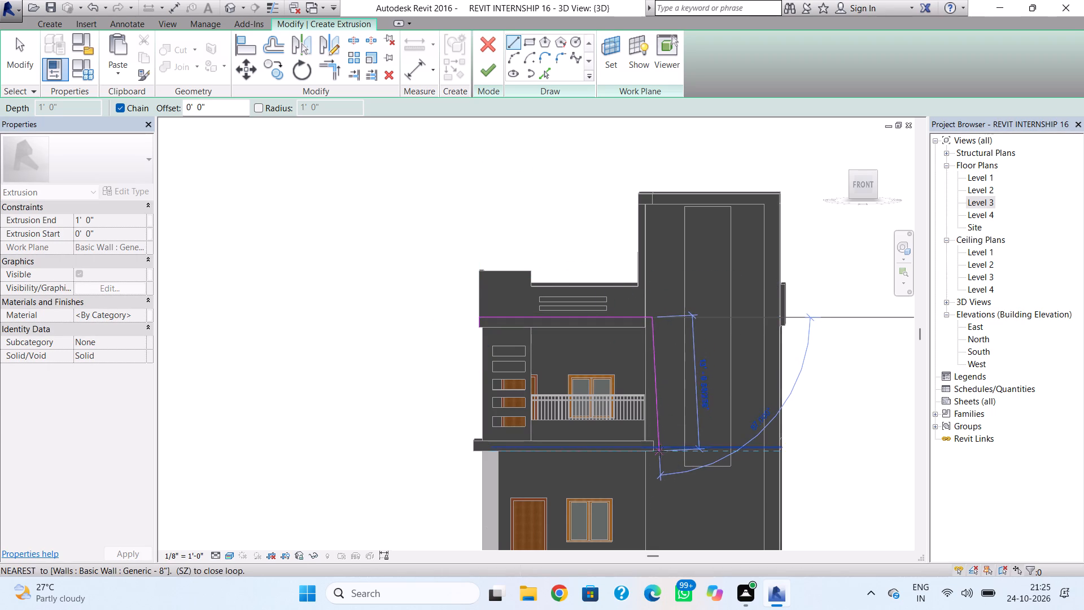
pyautogui.click(658, 451)
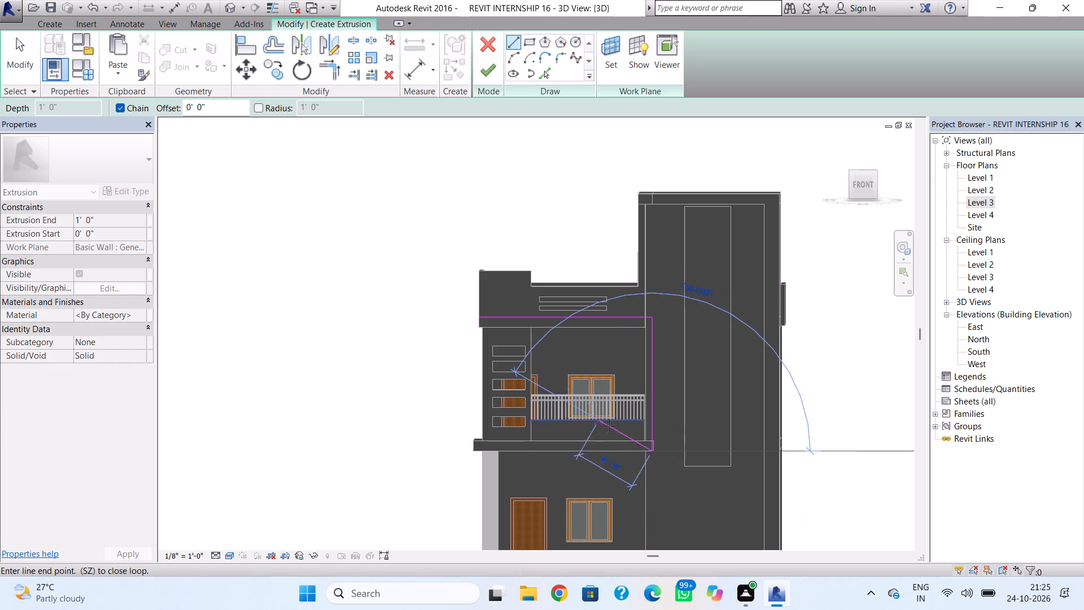
pyautogui.press('Escape')
# Sketch the extrusion's inner vertical edge from the parapet's bottom beside the tower to the balcony slab, joining the outer edge with a line about 8 3/8" long.
pyautogui.click(477, 315)
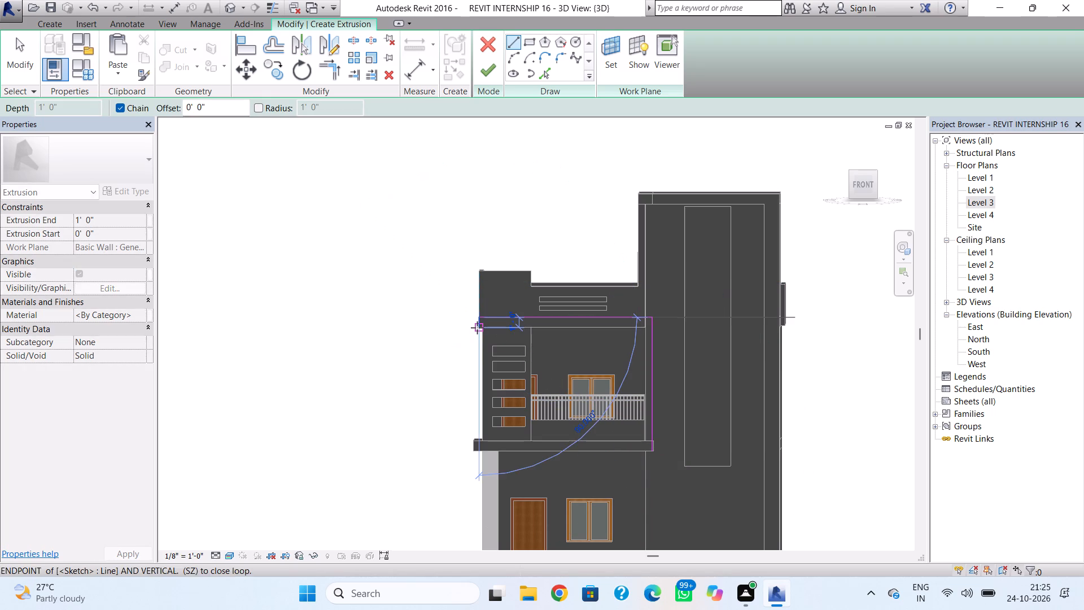
pyautogui.click(477, 328)
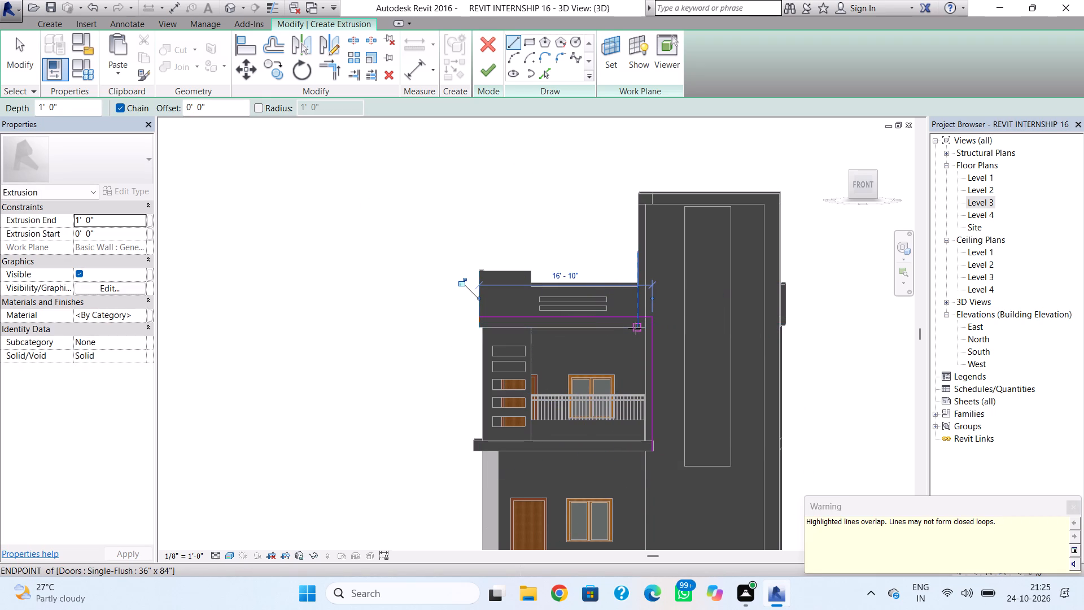
pyautogui.scroll(4, 641, 332)
pyautogui.click(646, 329)
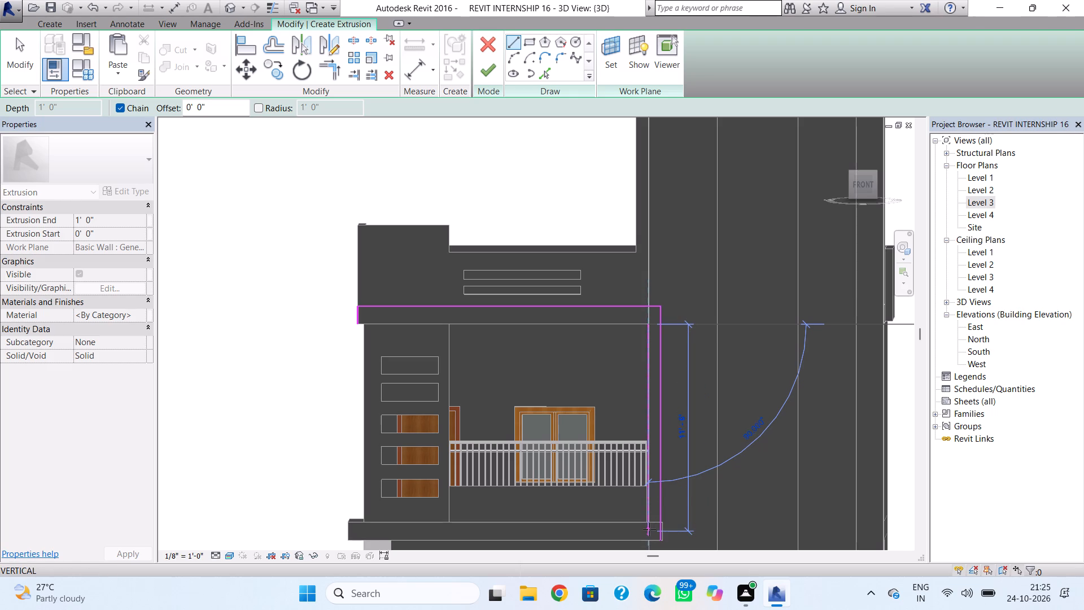
pyautogui.moveTo(653, 535); pyautogui.dragTo(653, 489, button='middle')
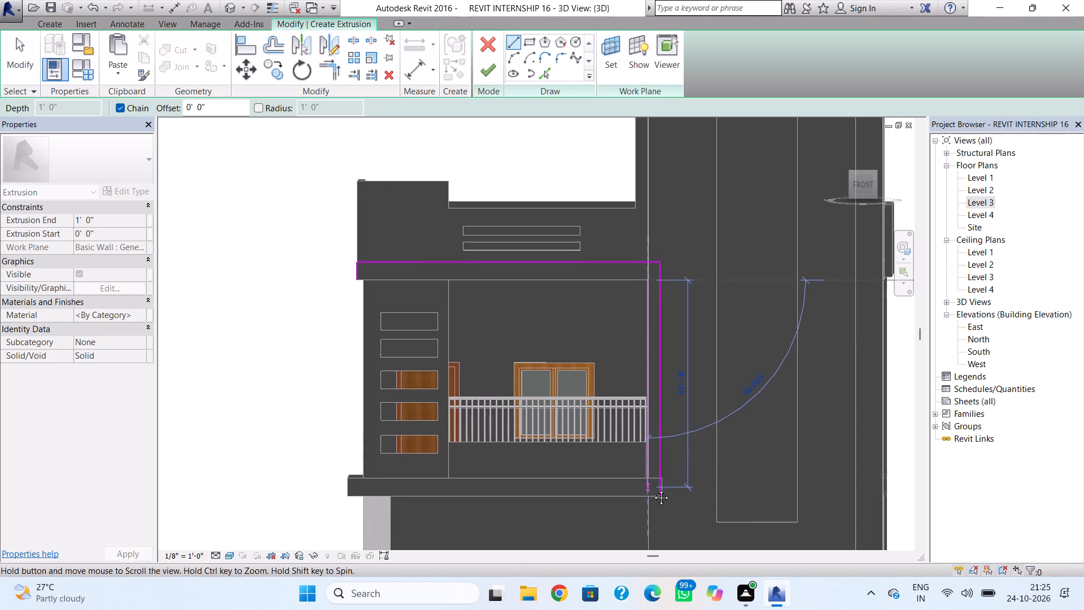
pyautogui.moveTo(653, 489); pyautogui.dragTo(652, 484, button='middle')
pyautogui.scroll(3, 647, 491)
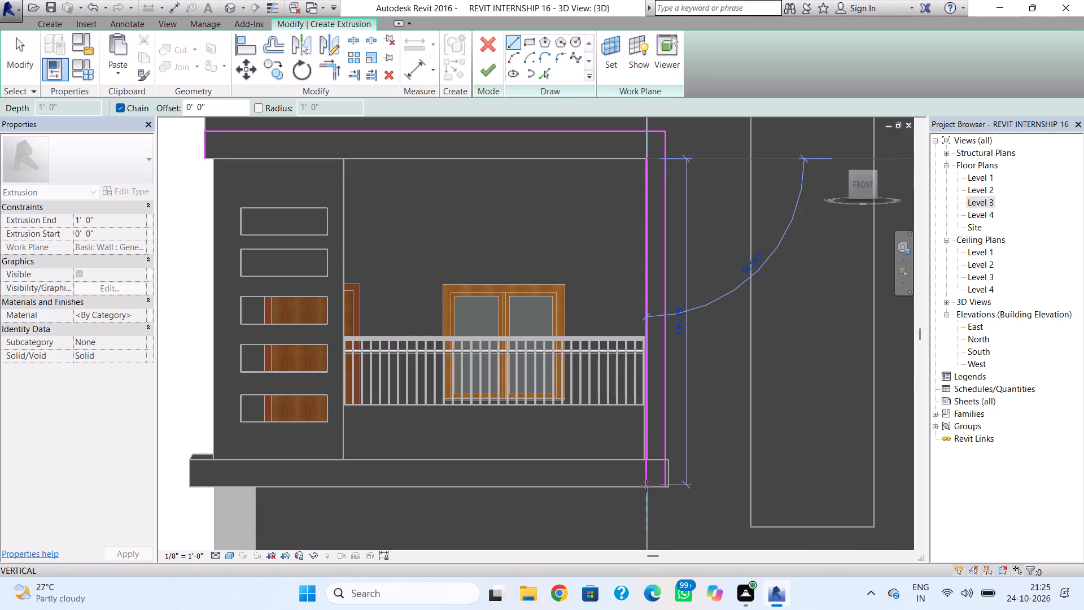
pyautogui.click(646, 486)
pyautogui.click(663, 485)
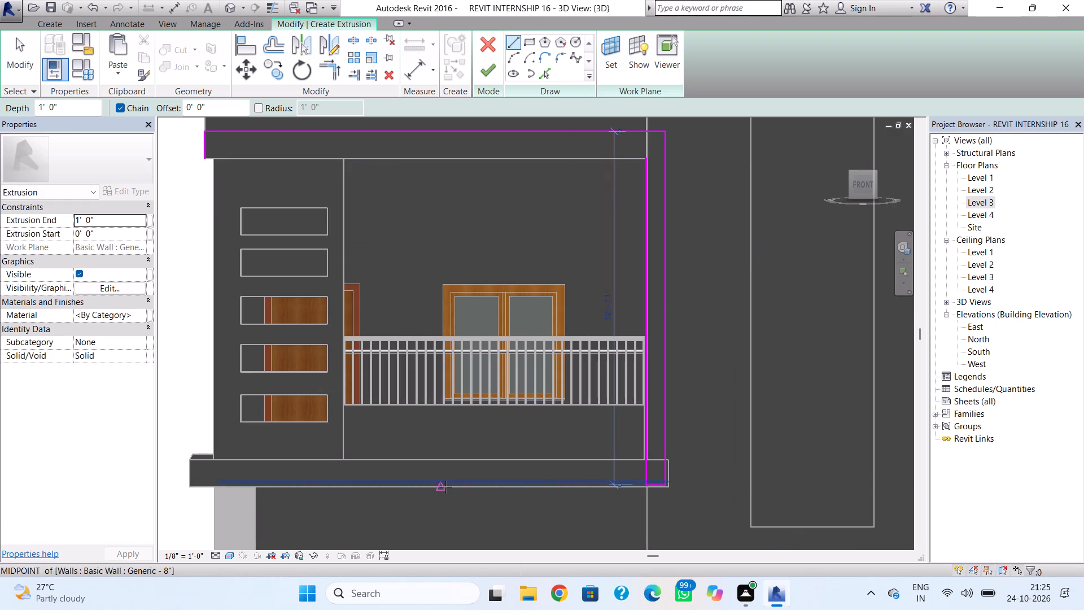
pyautogui.press('Escape')
pyautogui.press('Escape')
# Nudge the bottom sketch line down and the outer vertical line outward onto the balcony slab's lower outer corner, and try to finish the extrusion.
pyautogui.click(659, 486)
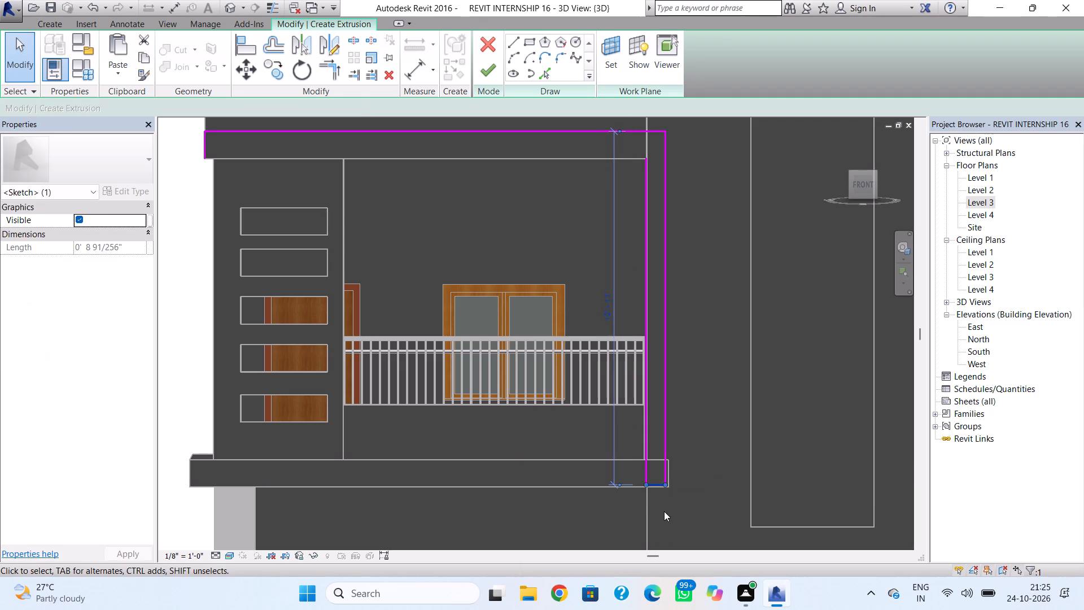
pyautogui.press('Down')
pyautogui.click(662, 474)
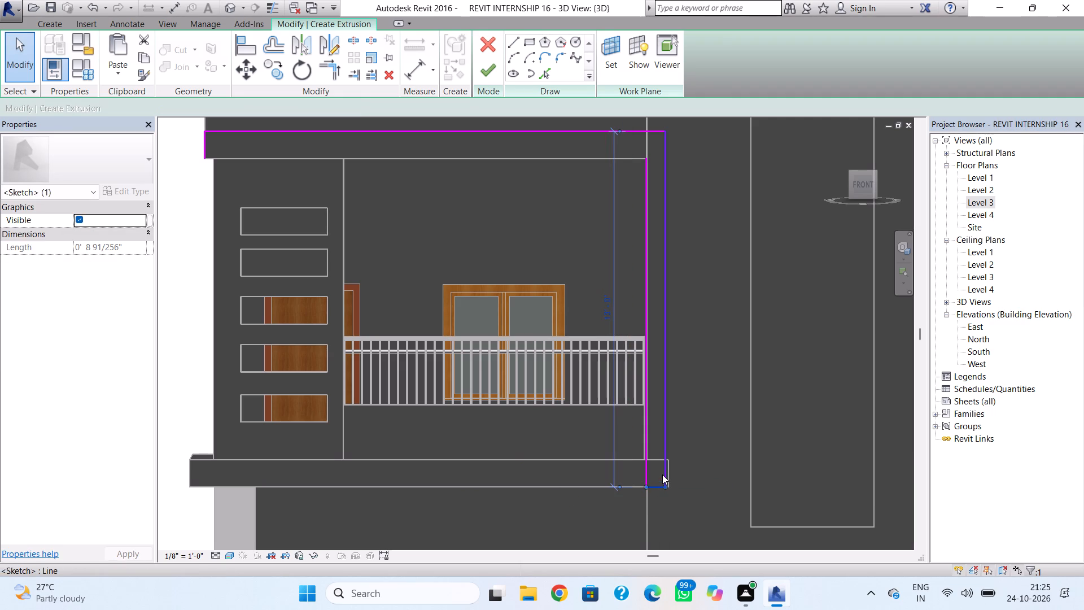
pyautogui.press('Right')
pyautogui.press('Right')
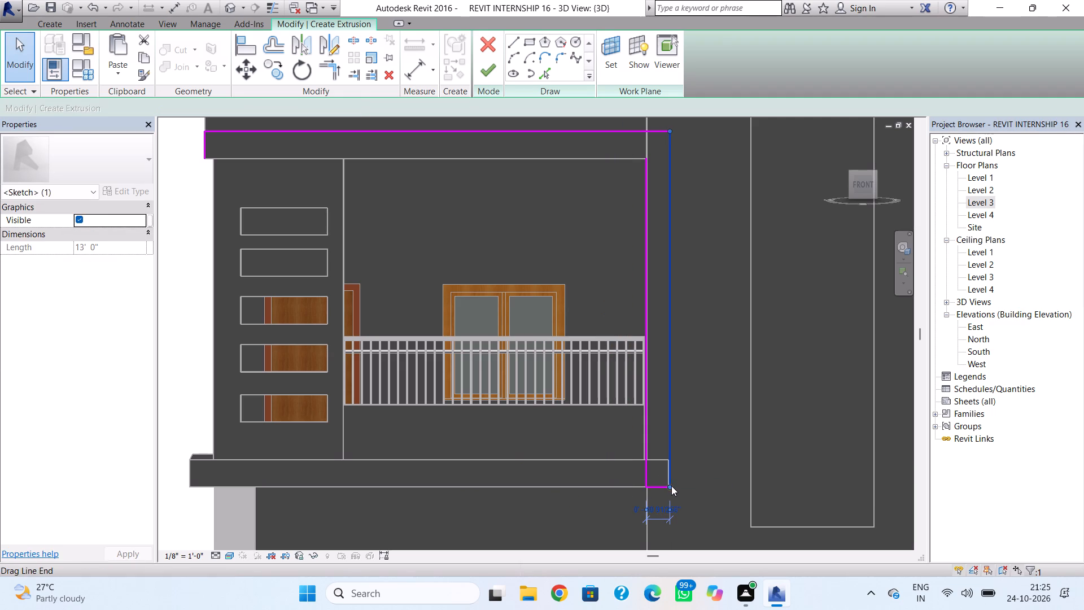
pyautogui.scroll(4, 676, 476)
pyautogui.press('Left')
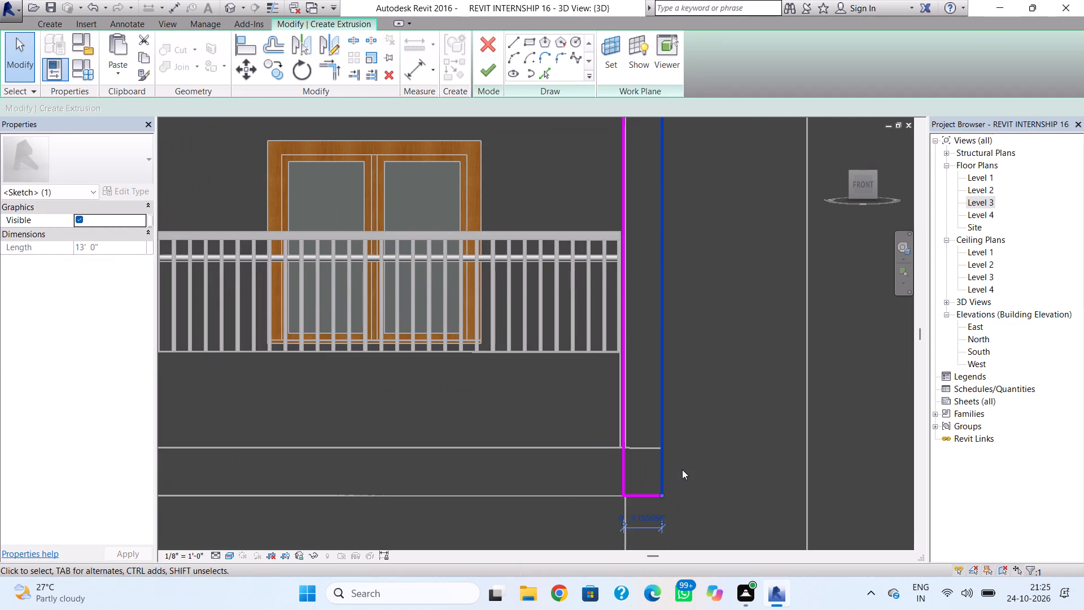
pyautogui.click(684, 468)
pyautogui.scroll(-3, 568, 389)
pyautogui.scroll(-2, 499, 220)
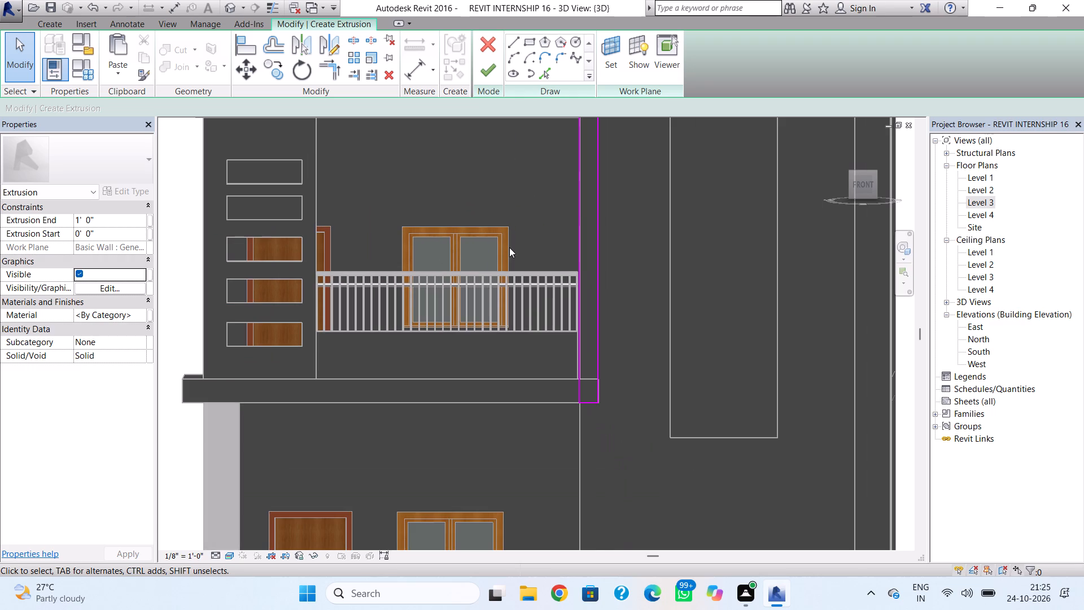
pyautogui.scroll(-2, 599, 369)
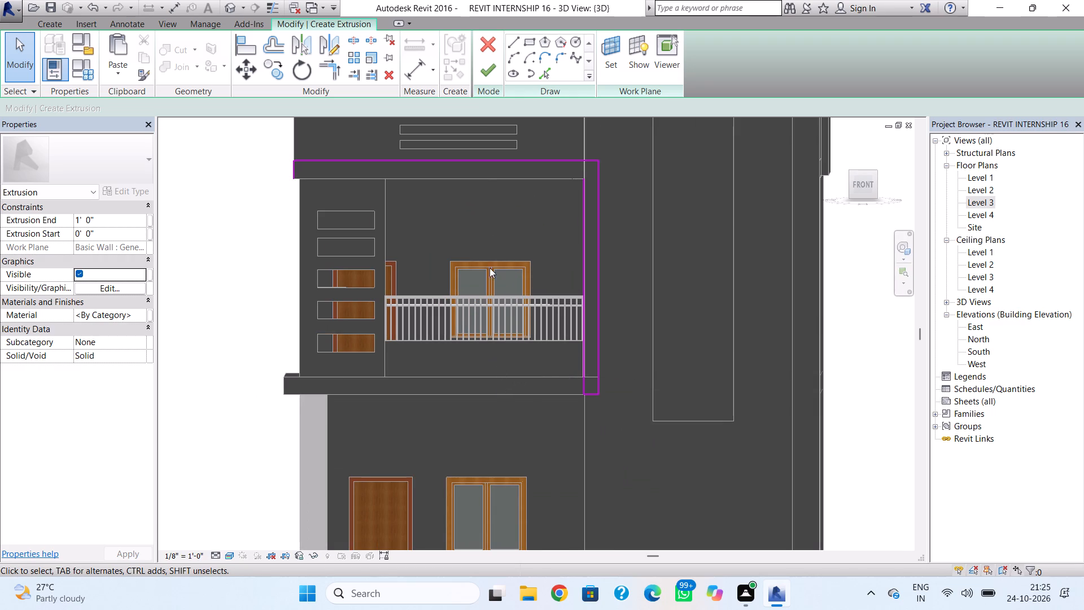
pyautogui.click(489, 71)
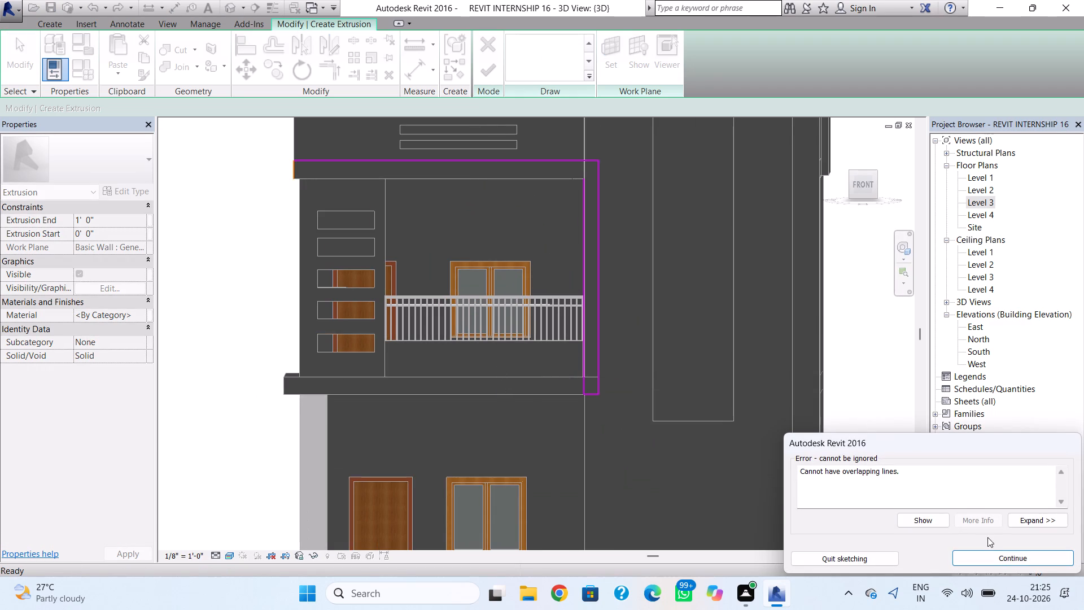
pyautogui.click(987, 559)
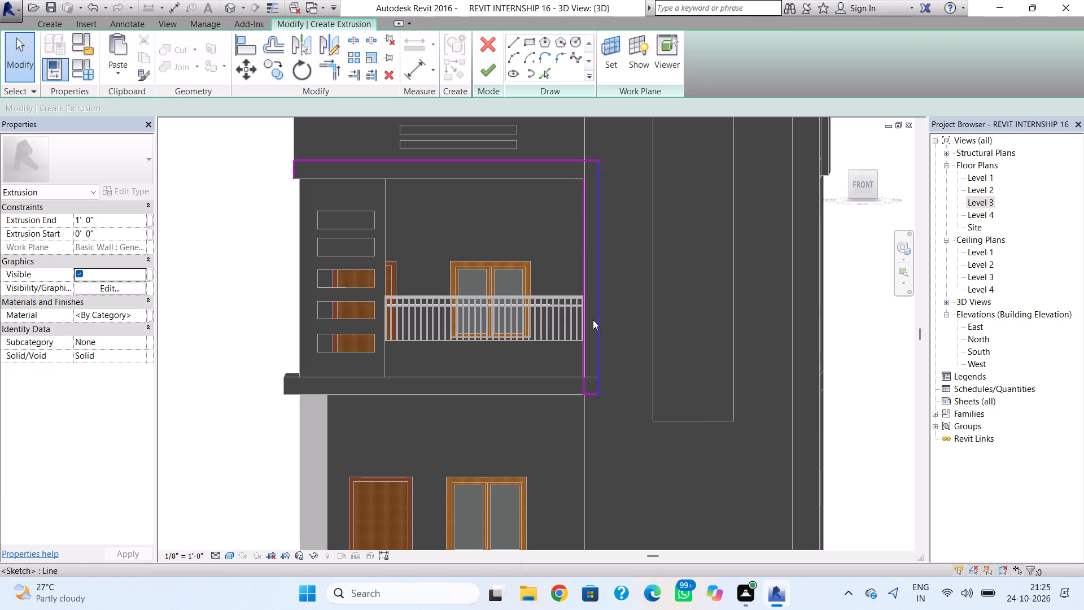
# Sketch the horizontal inner edge along the parapet's bottom from its outer corner to the inner vertical edge, and try to finish the extrusion.
pyautogui.keyDown('shift'); pyautogui.rightClick(515, 348); pyautogui.keyUp('shift')
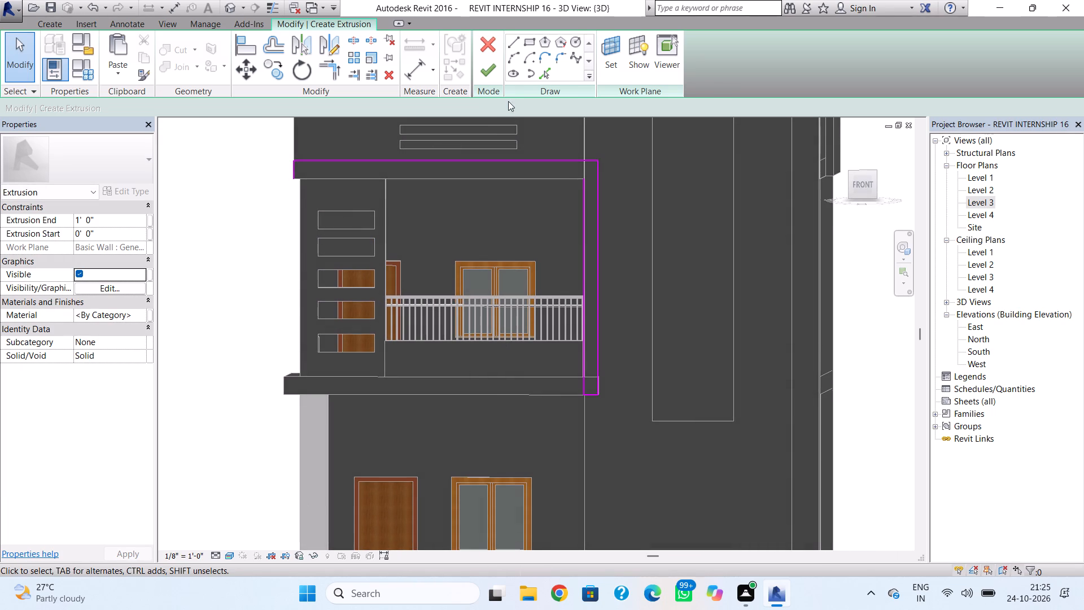
pyautogui.click(515, 38)
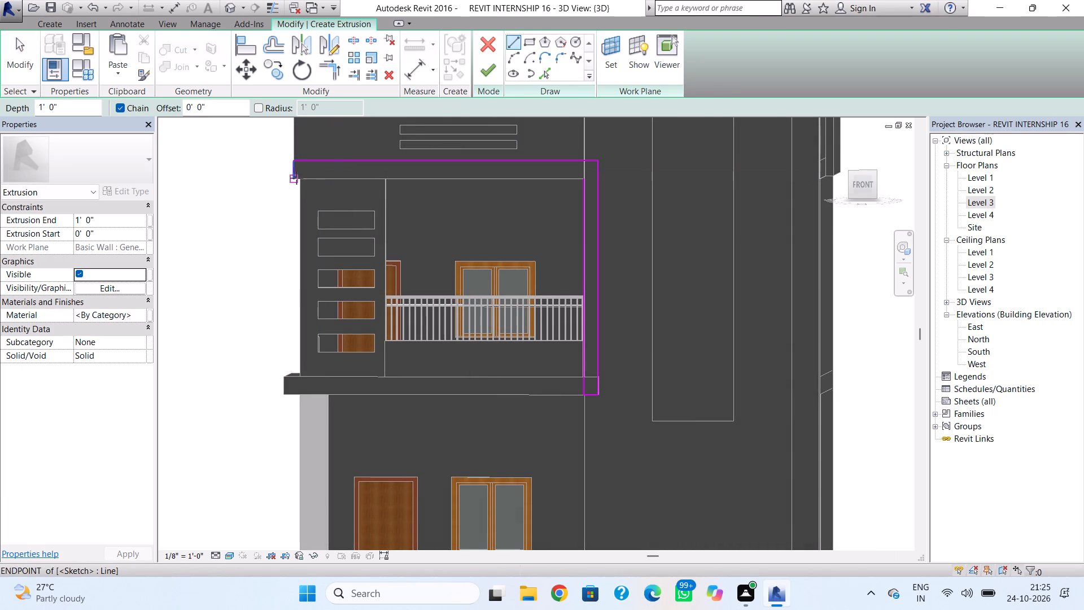
pyautogui.click(296, 178)
pyautogui.click(579, 178)
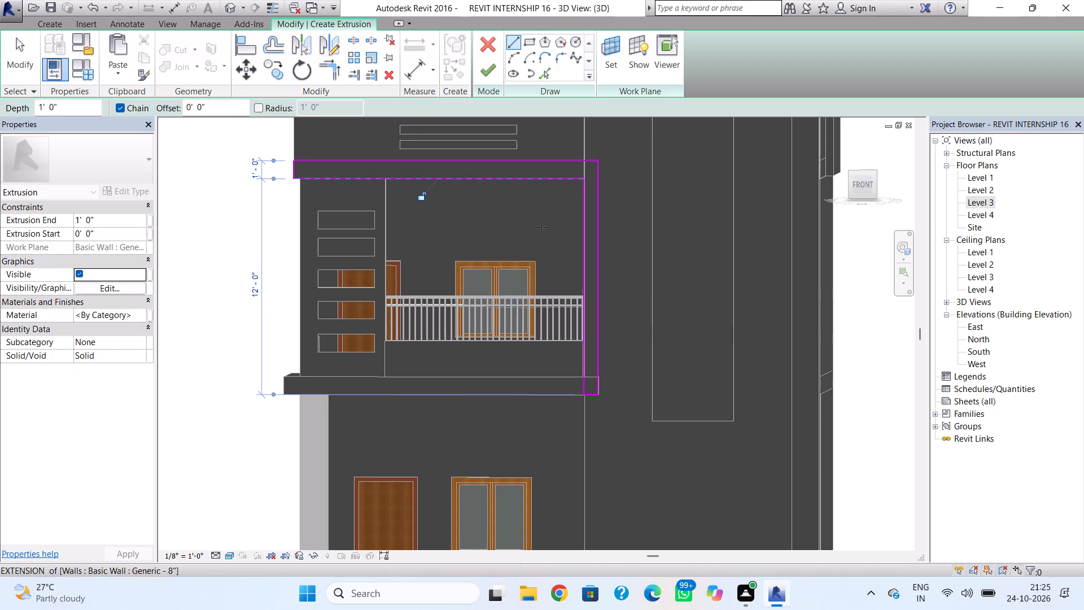
pyautogui.click(489, 70)
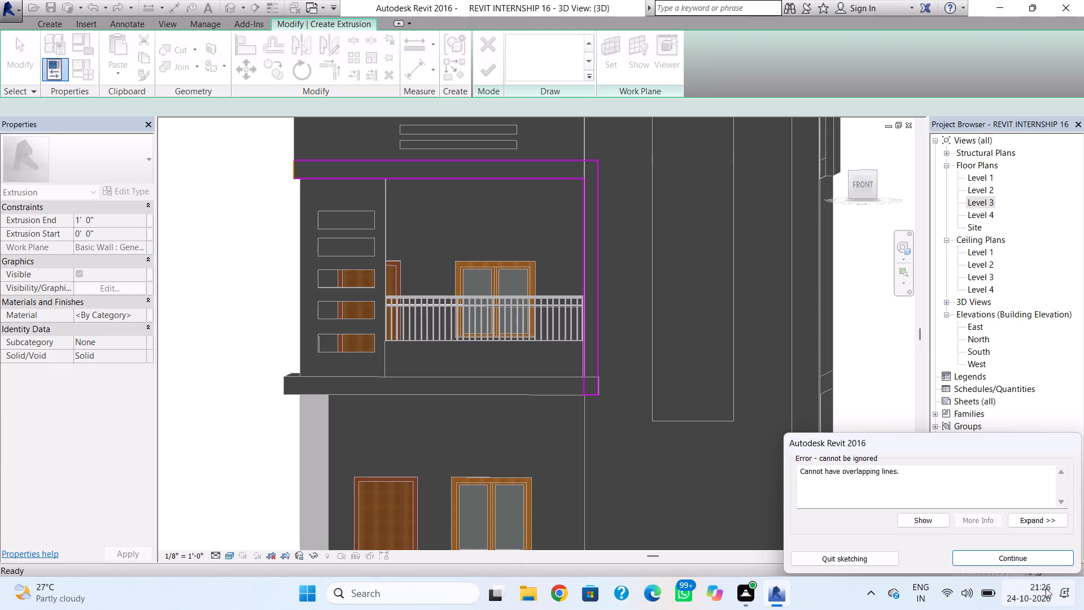
pyautogui.click(1004, 560)
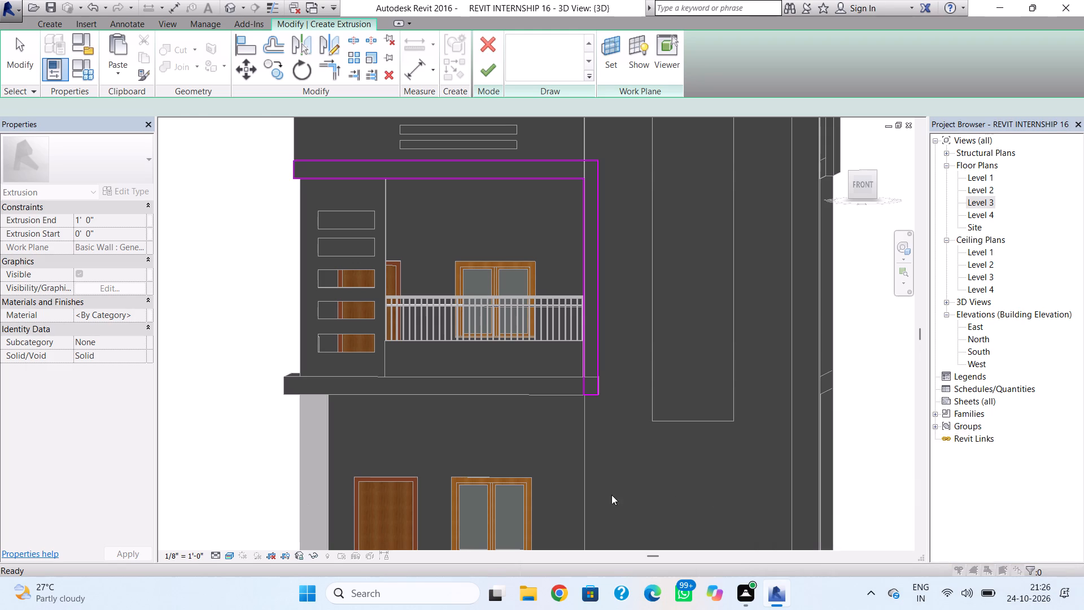
# Examine the sketch from several angles for overlapping lines, especially where the inner vertical and horizontal edges meet.
pyautogui.keyDown('shift'); pyautogui.moveTo(606, 494); pyautogui.dragTo(512, 441, button='right'); pyautogui.keyUp('shift')
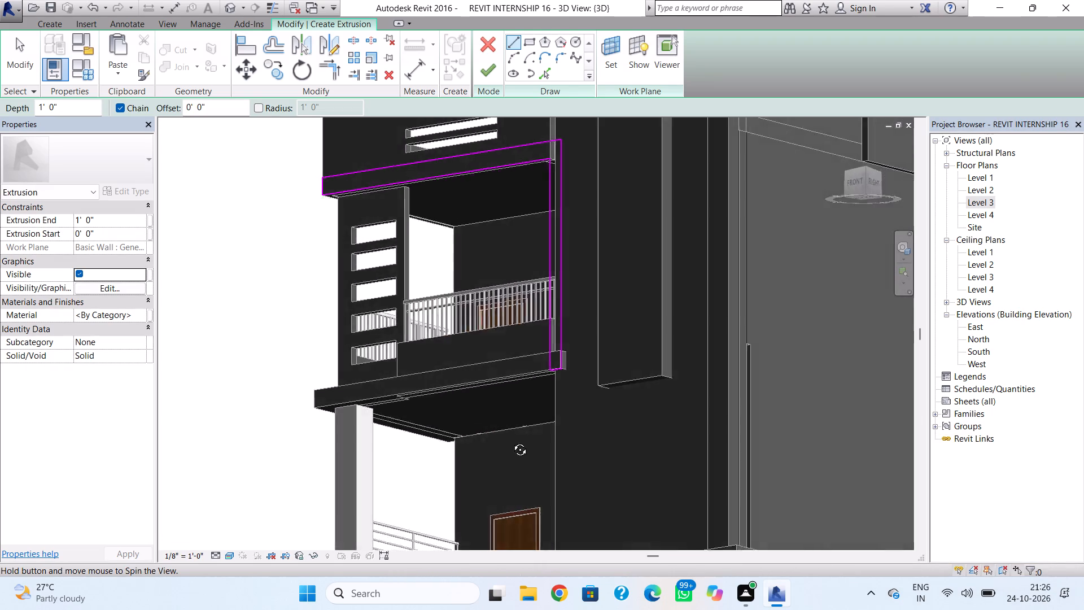
pyautogui.keyDown('shift'); pyautogui.moveTo(512, 441); pyautogui.dragTo(577, 469, button='right'); pyautogui.keyUp('shift')
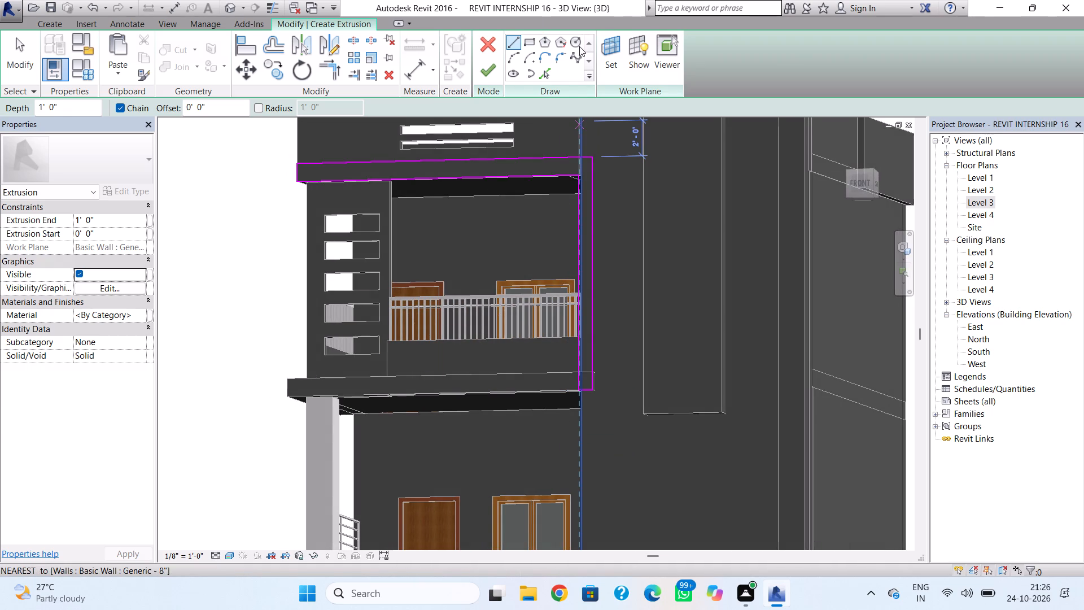
pyautogui.press('Escape')
pyautogui.scroll(8, 576, 187)
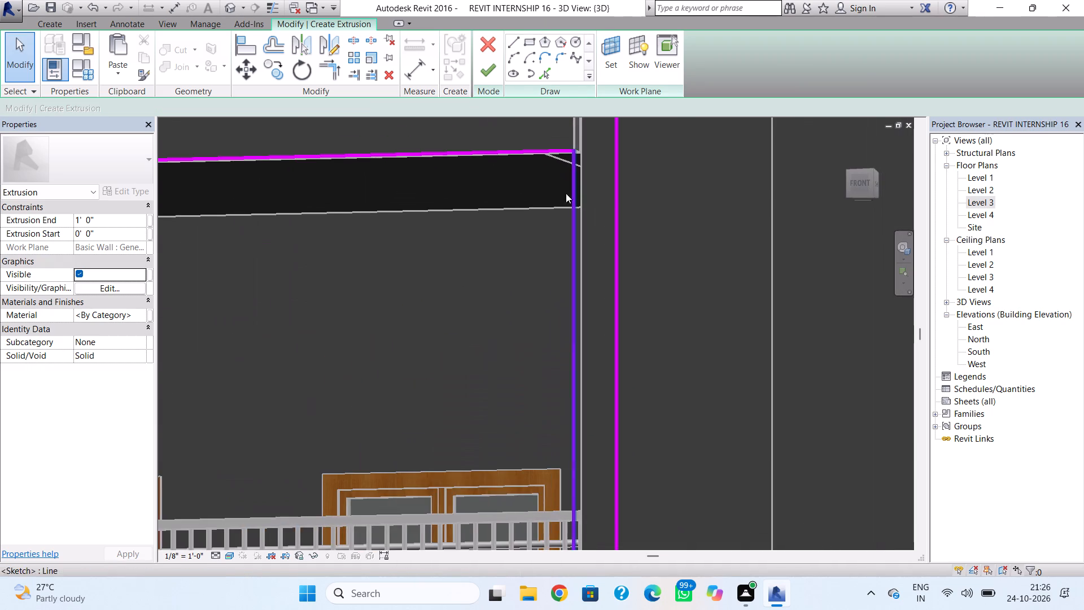
pyautogui.scroll(3, 554, 193)
pyautogui.scroll(-4, 579, 186)
pyautogui.click(580, 188)
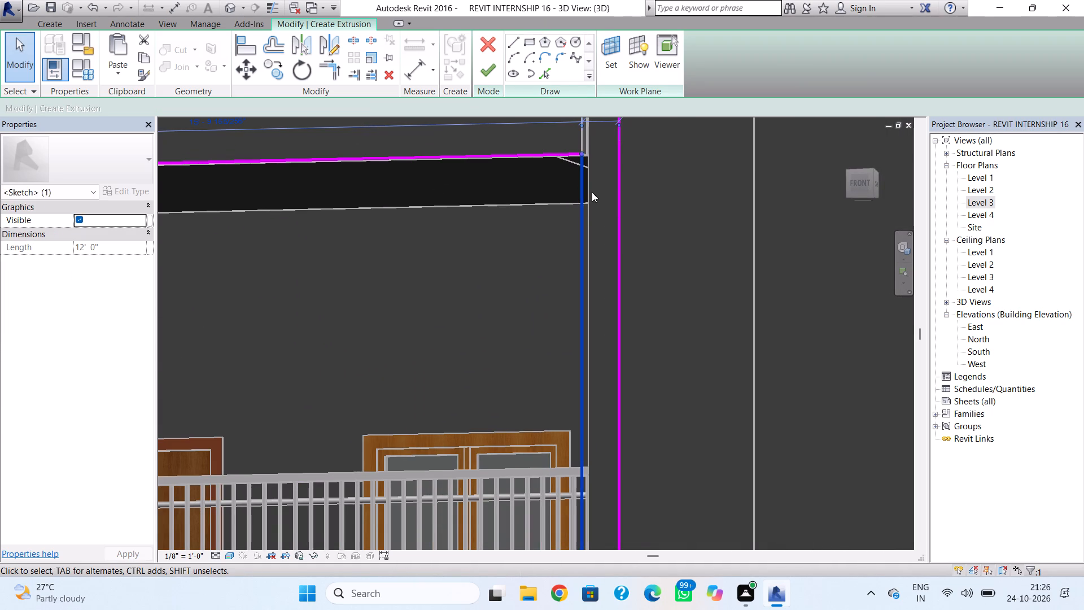
pyautogui.keyDown('shift'); pyautogui.moveTo(595, 207); pyautogui.dragTo(632, 289, button='right'); pyautogui.keyUp('shift')
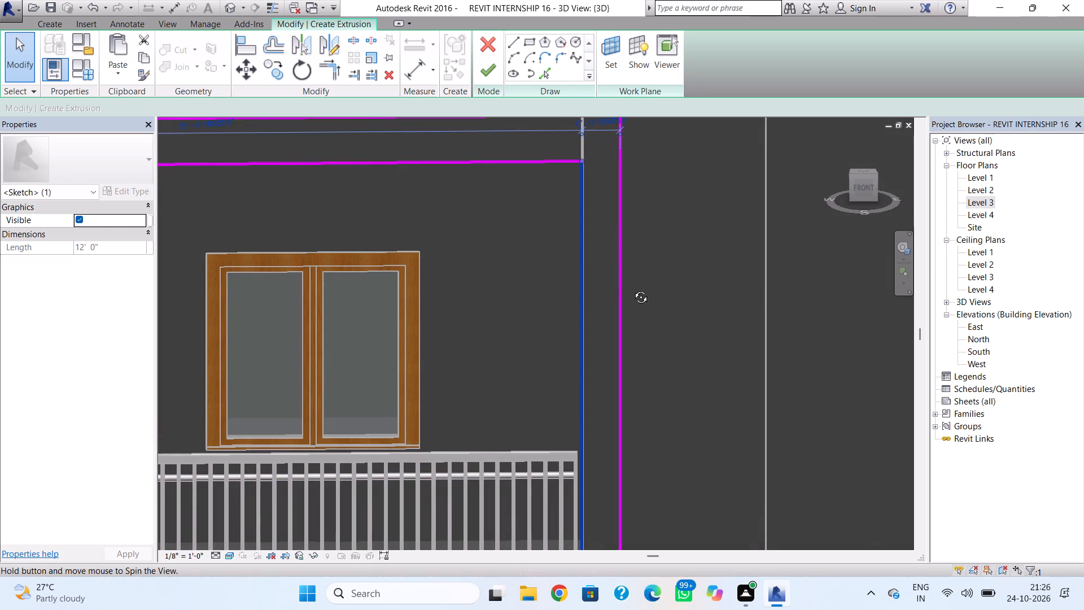
pyautogui.keyDown('shift'); pyautogui.moveTo(632, 289); pyautogui.dragTo(633, 288, button='right'); pyautogui.keyUp('shift')
pyautogui.scroll(-2, 603, 239)
pyautogui.moveTo(606, 236); pyautogui.dragTo(688, 249, button='middle')
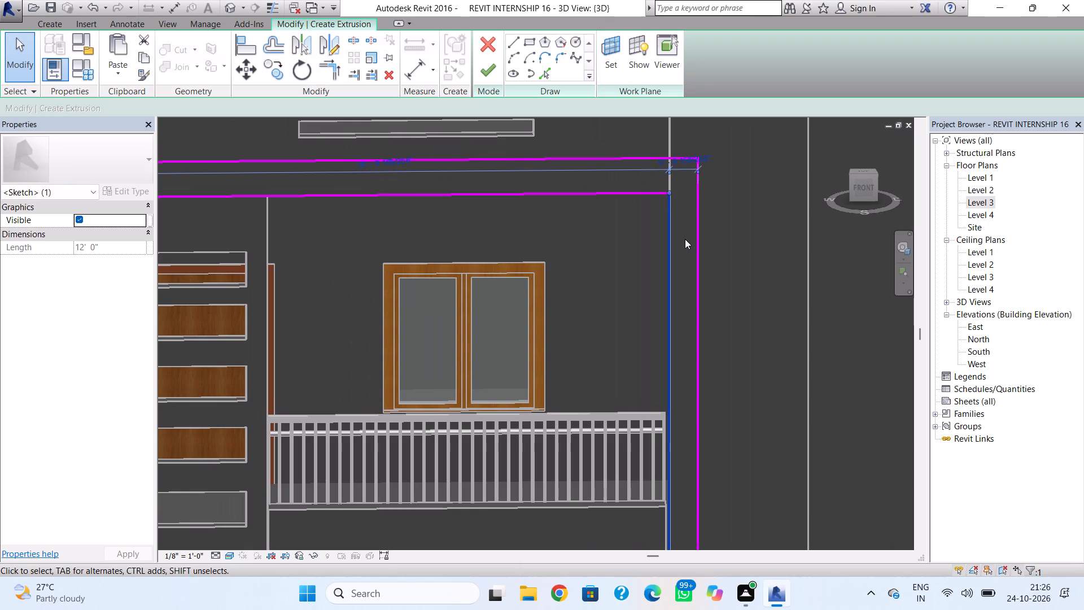
pyautogui.scroll(-3, 684, 239)
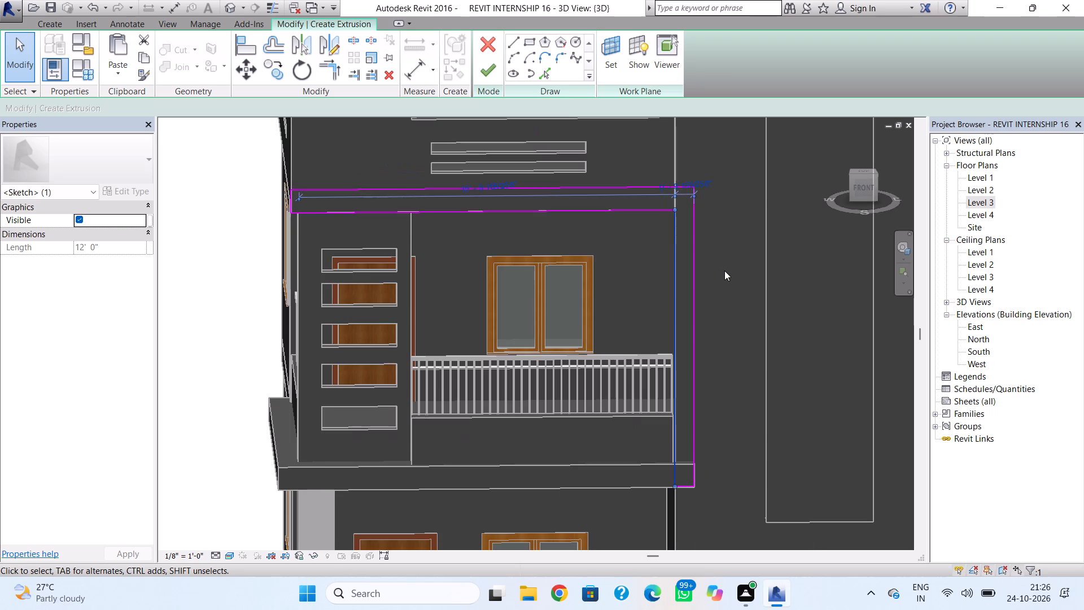
pyautogui.press('Escape')
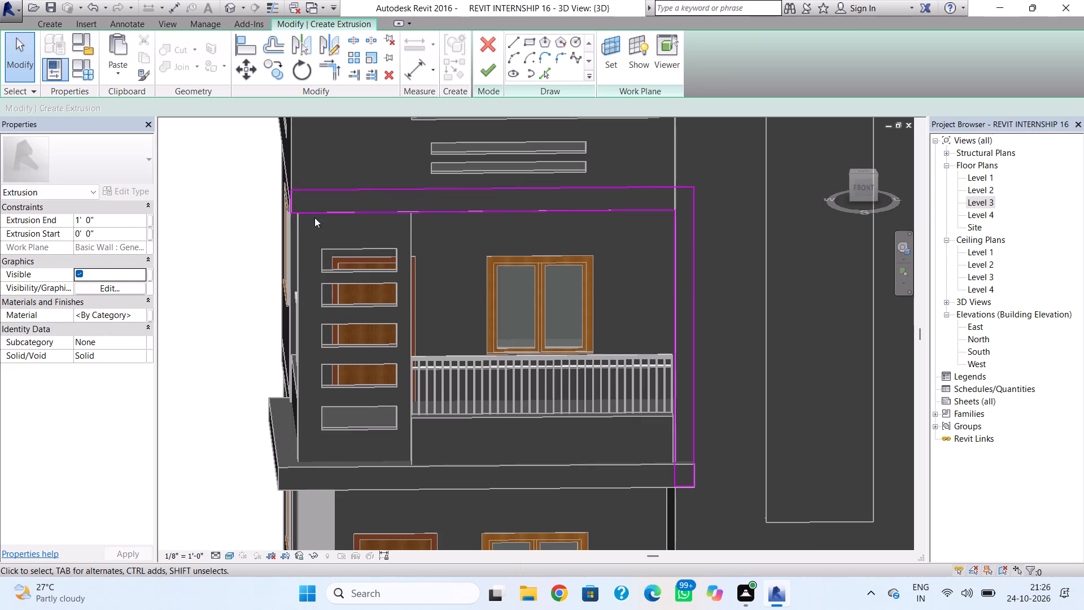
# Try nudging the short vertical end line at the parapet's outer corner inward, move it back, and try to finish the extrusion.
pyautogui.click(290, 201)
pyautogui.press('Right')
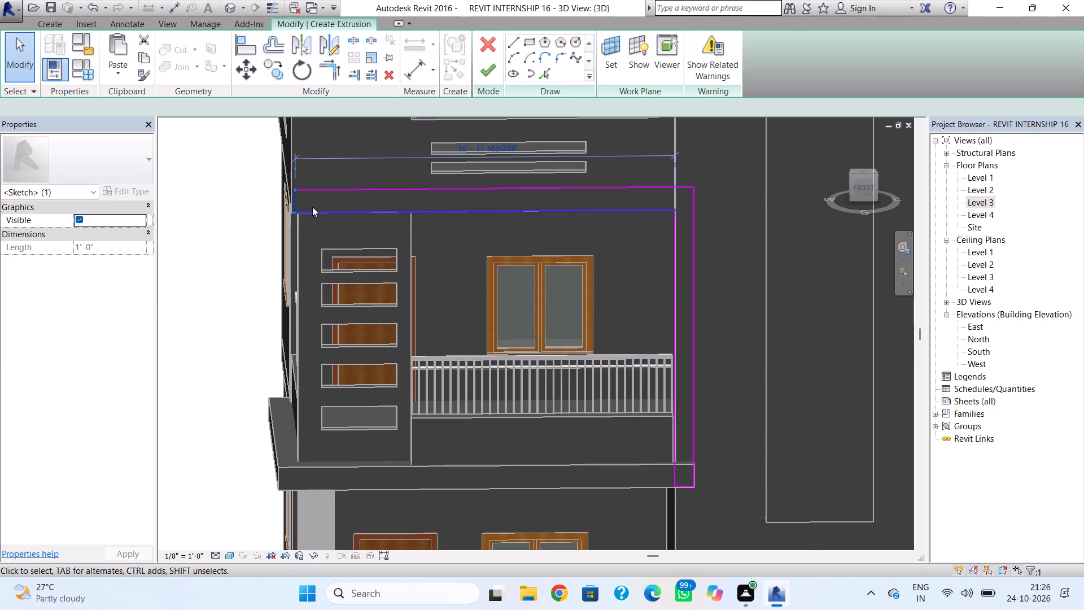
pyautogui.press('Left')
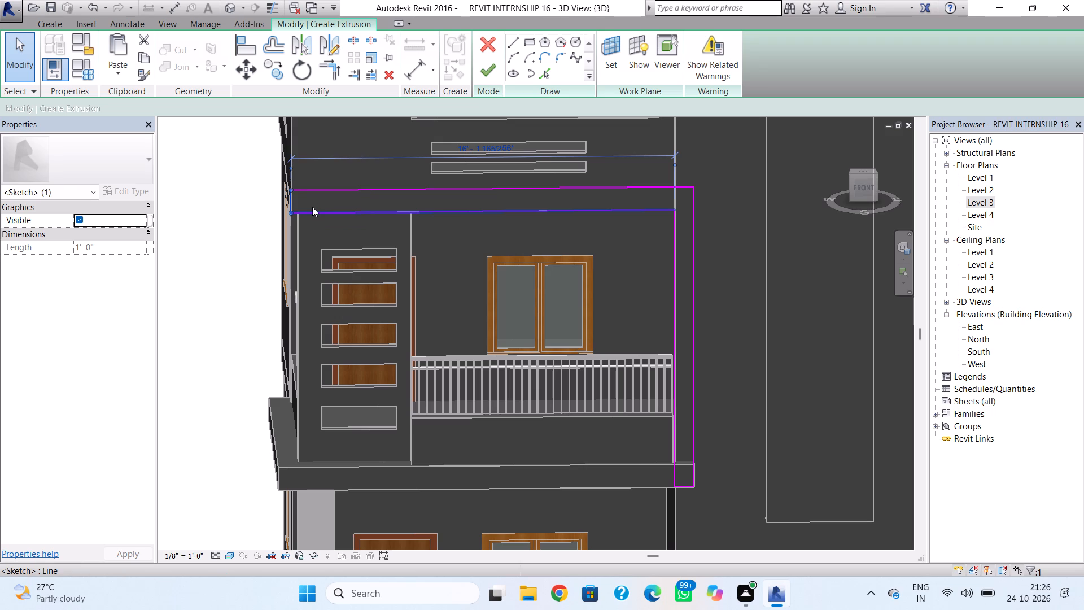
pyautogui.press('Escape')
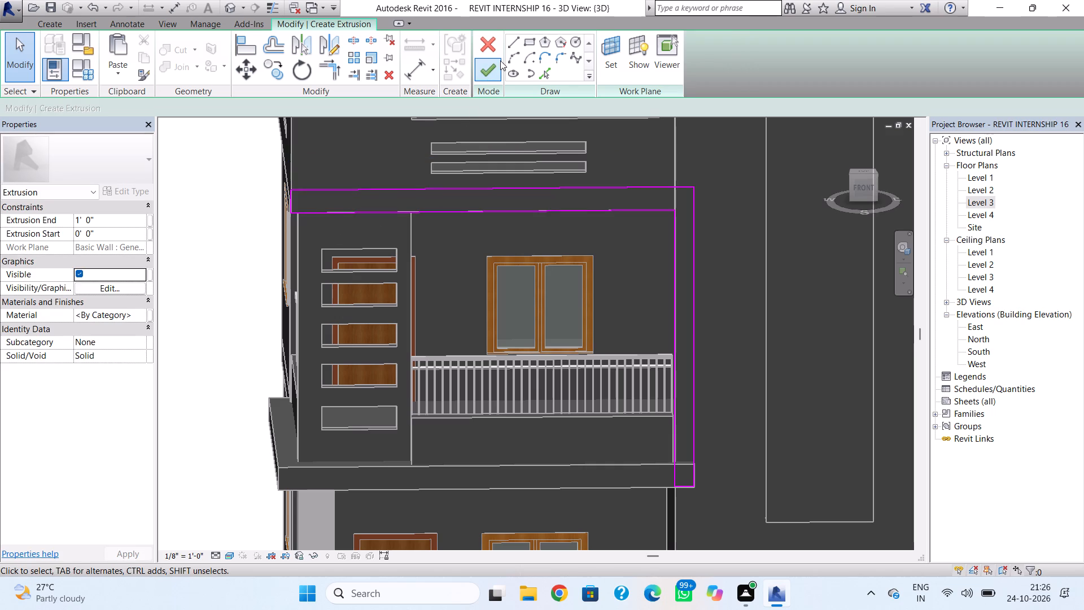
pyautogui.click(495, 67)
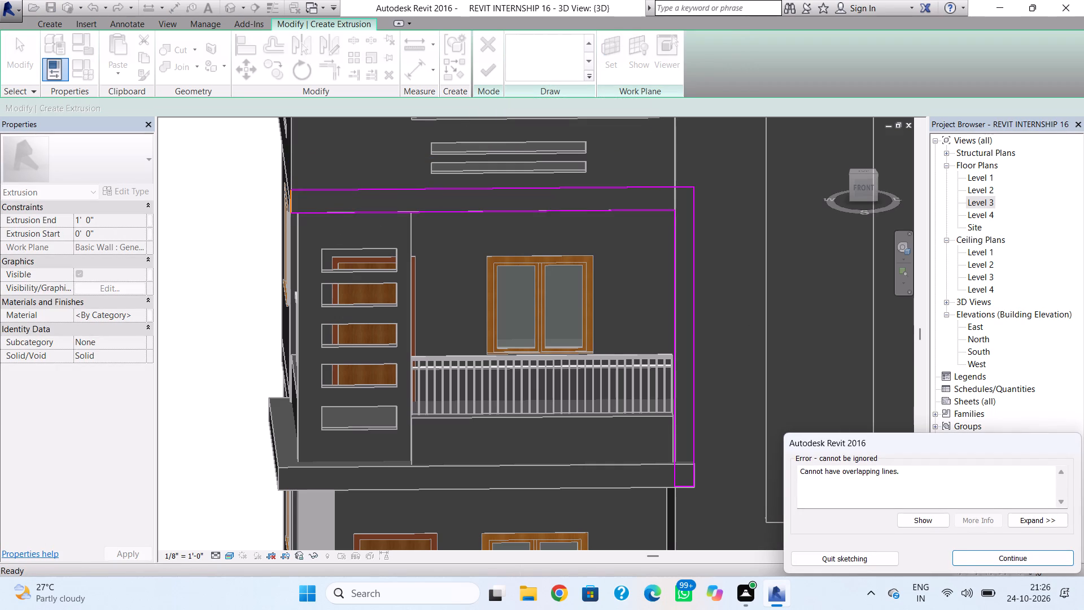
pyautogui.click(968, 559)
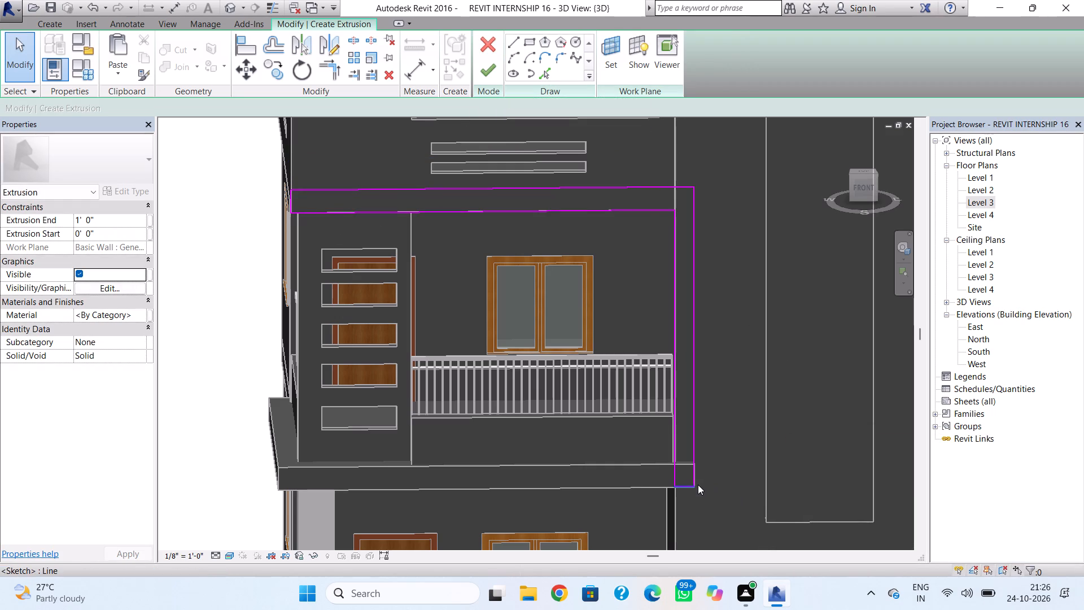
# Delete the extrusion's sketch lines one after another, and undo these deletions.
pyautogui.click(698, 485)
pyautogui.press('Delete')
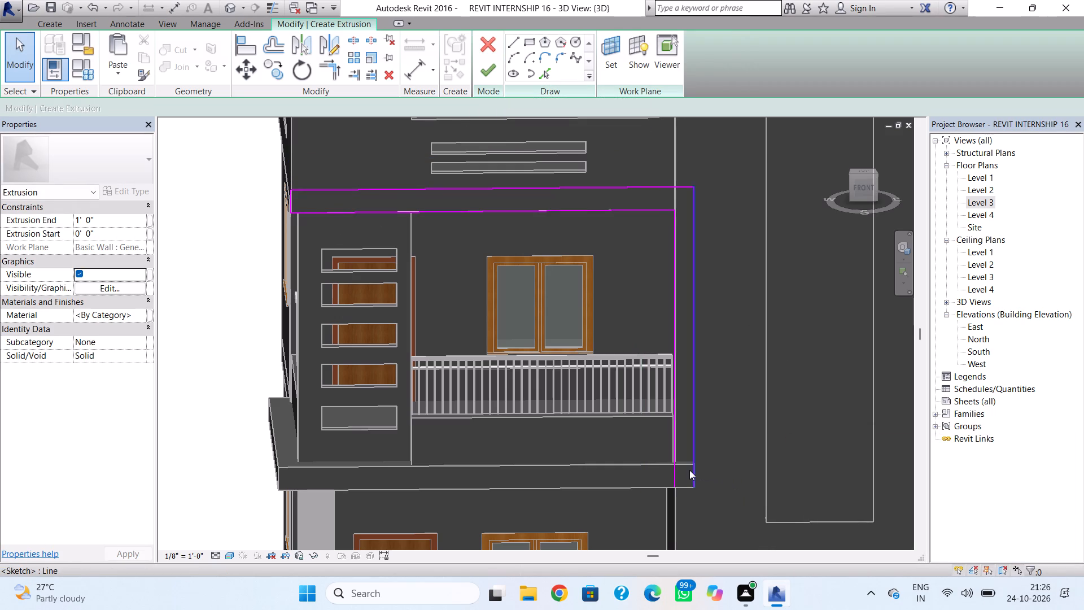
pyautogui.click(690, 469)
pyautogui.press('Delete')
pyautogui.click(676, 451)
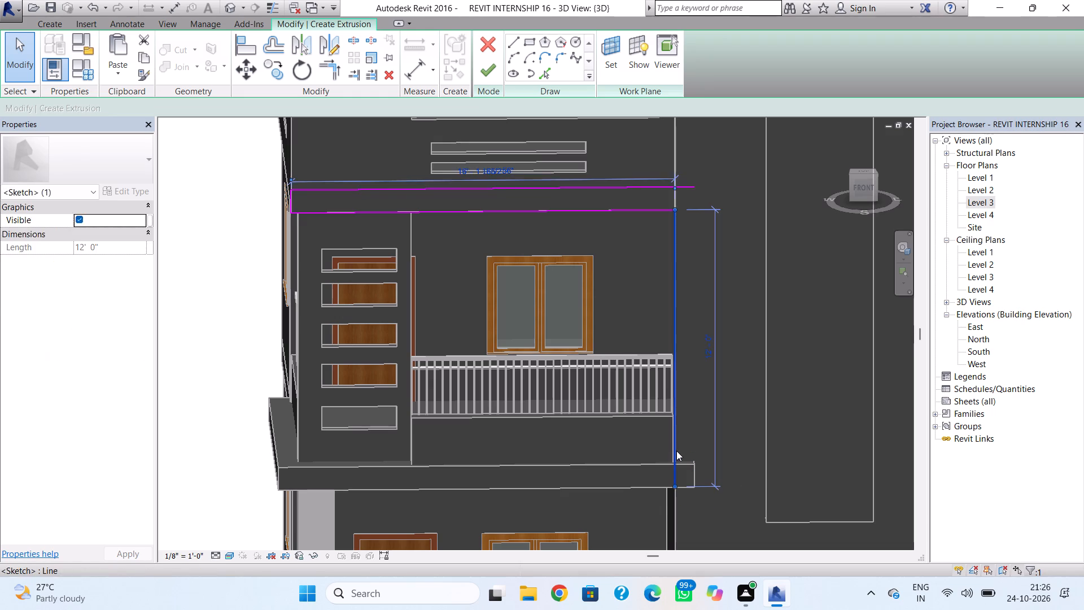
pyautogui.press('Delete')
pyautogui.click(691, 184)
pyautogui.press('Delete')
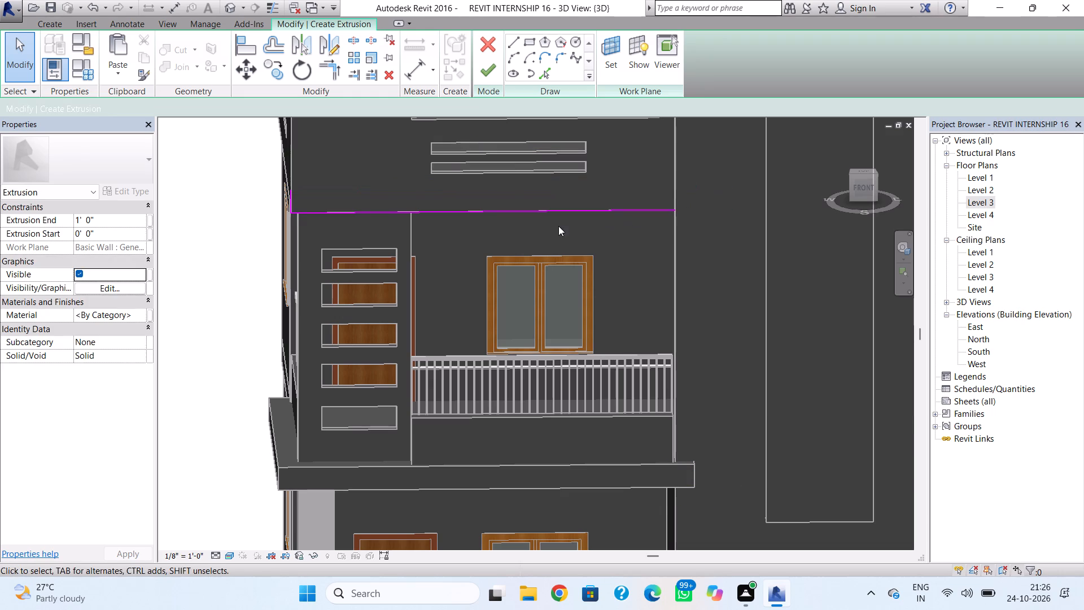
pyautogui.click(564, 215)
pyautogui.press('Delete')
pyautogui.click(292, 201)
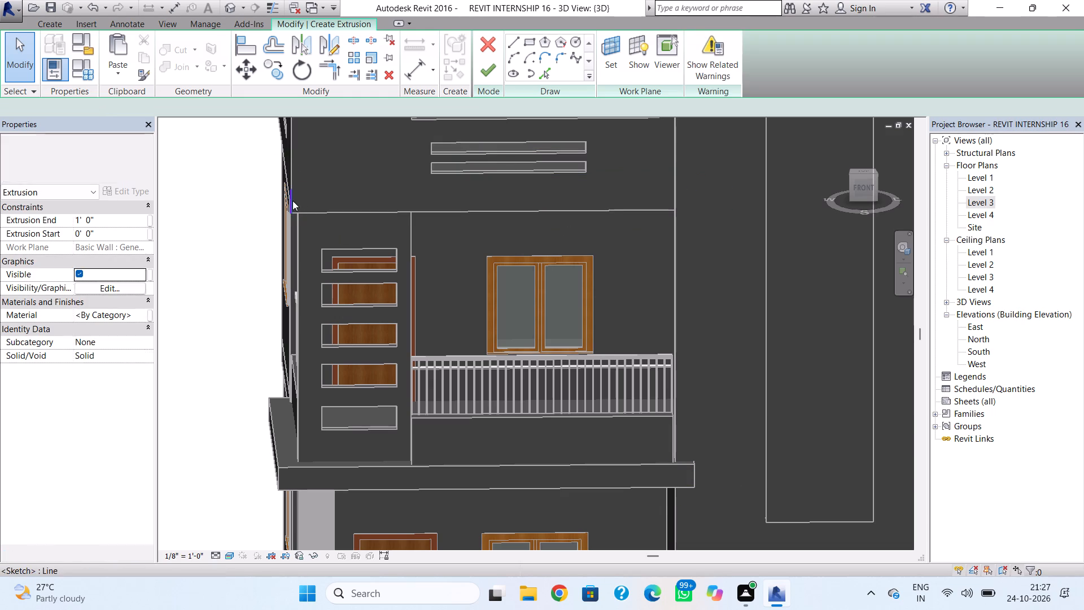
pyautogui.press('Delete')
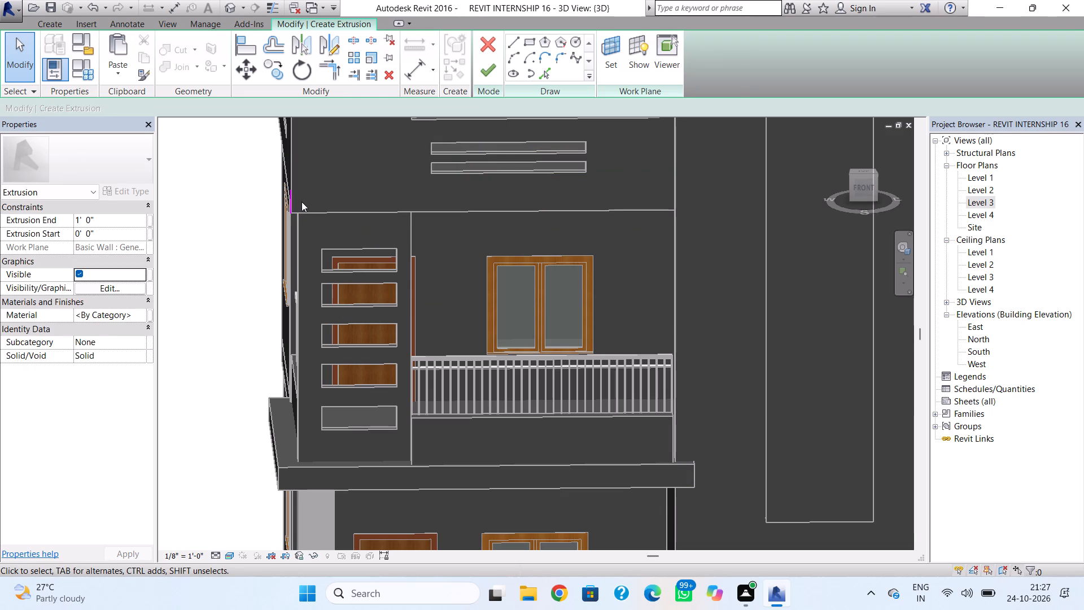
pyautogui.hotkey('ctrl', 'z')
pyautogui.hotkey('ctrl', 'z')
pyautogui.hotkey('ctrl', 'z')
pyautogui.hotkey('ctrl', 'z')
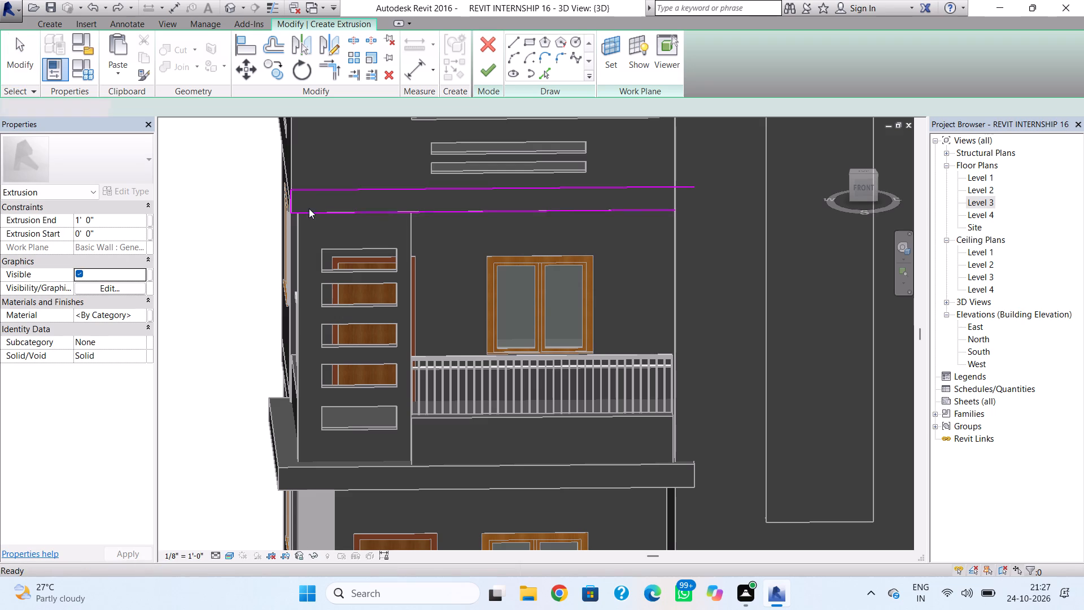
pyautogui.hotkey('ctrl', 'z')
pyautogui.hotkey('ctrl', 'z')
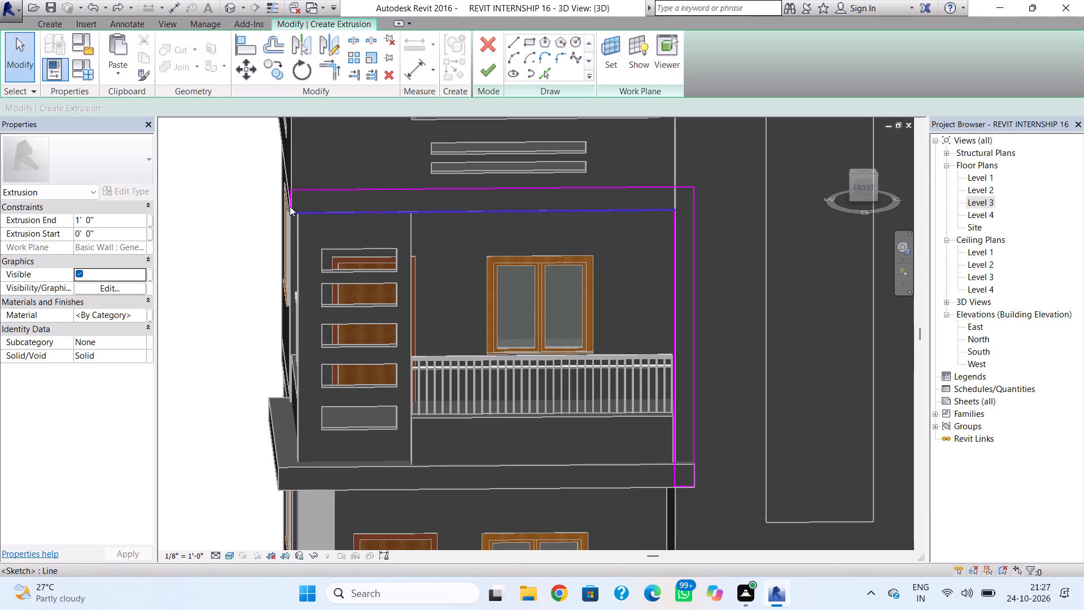
# Delete the duplicate short vertical line at the parapet's outer end and finish the 1'-0" deep extrusion.
pyautogui.click(287, 204)
pyautogui.press('Delete')
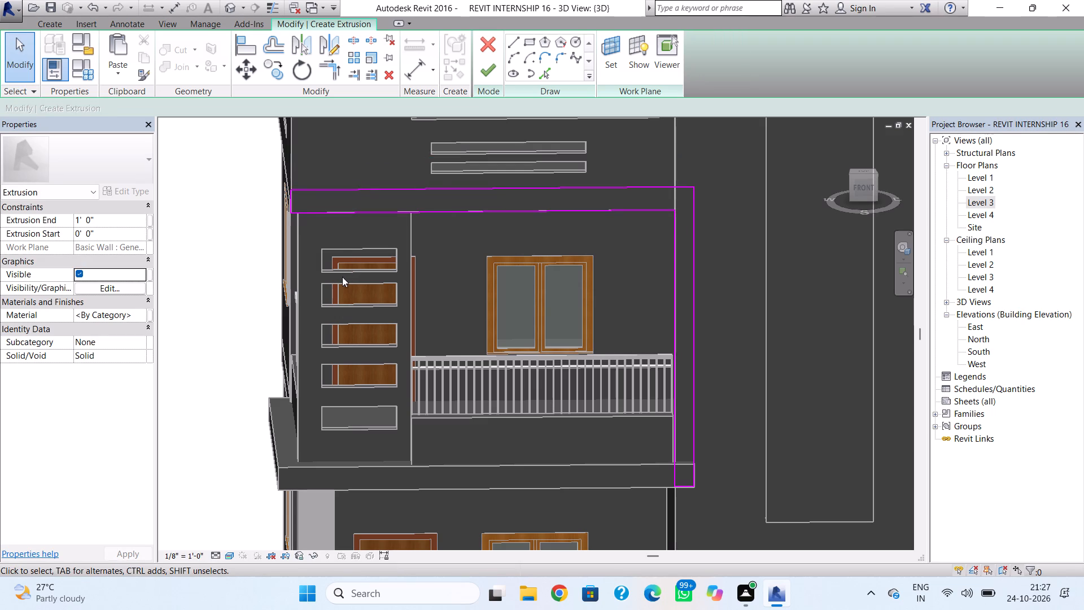
pyautogui.click(495, 72)
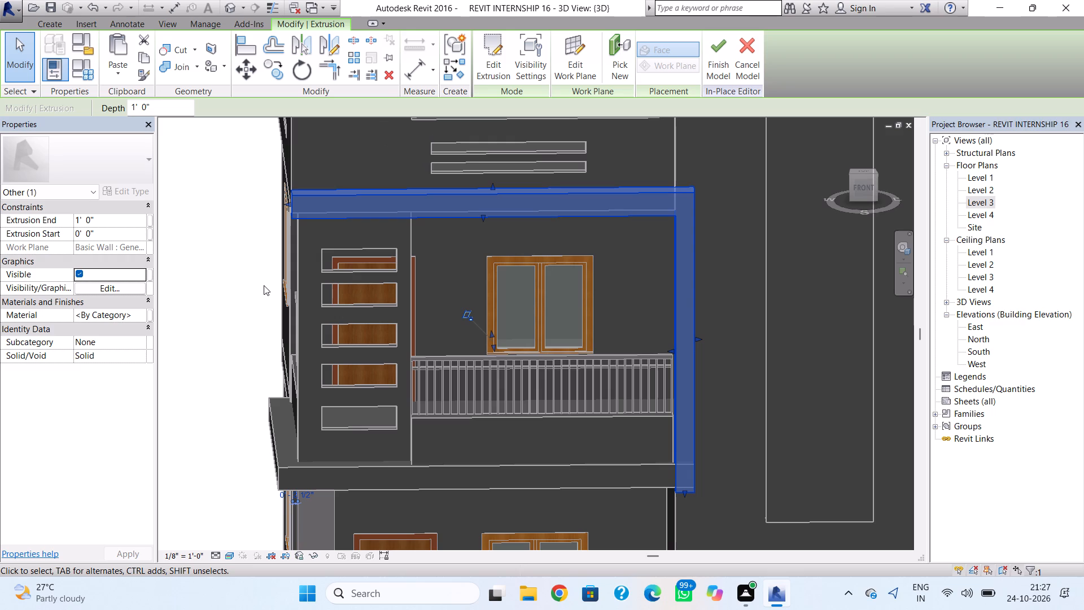
# Start a solid extrusion with its work plane picked on the house's left side wall face.
pyautogui.press('Escape')
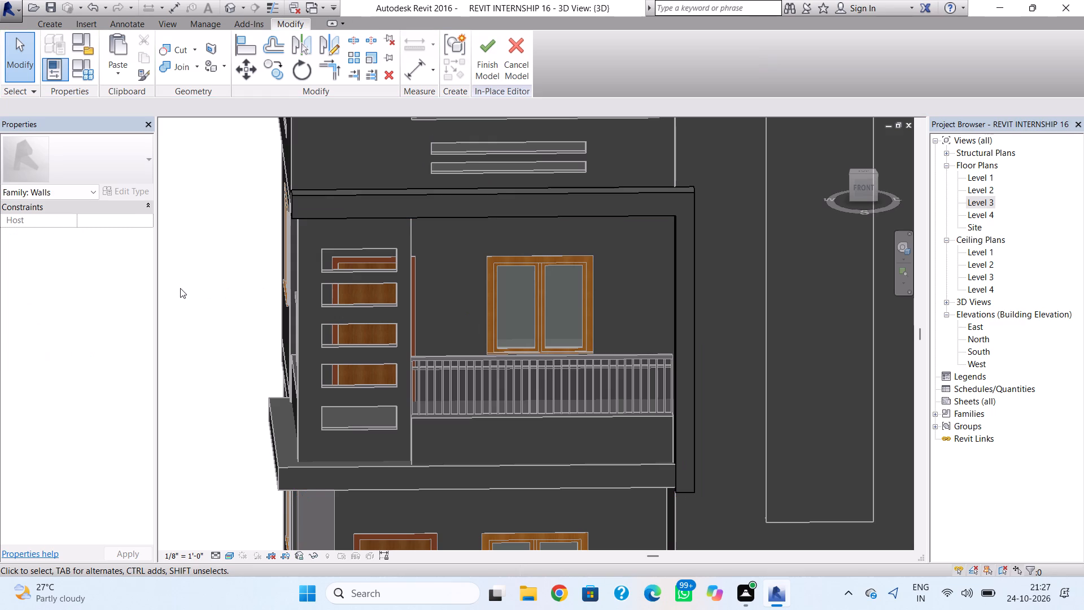
pyautogui.press('Escape')
pyautogui.keyDown('shift'); pyautogui.moveTo(239, 321); pyautogui.dragTo(445, 298, button='right'); pyautogui.keyUp('shift')
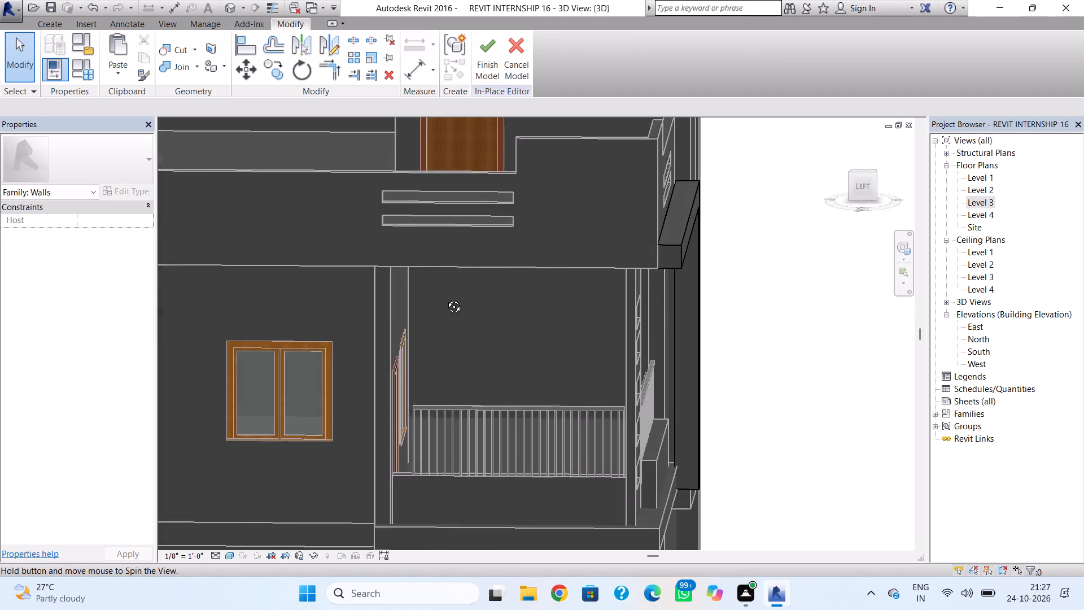
pyautogui.keyDown('shift'); pyautogui.moveTo(445, 298); pyautogui.dragTo(449, 271, button='right'); pyautogui.keyUp('shift')
pyautogui.keyDown('shift'); pyautogui.moveTo(448, 281); pyautogui.dragTo(458, 271, button='right'); pyautogui.keyUp('shift')
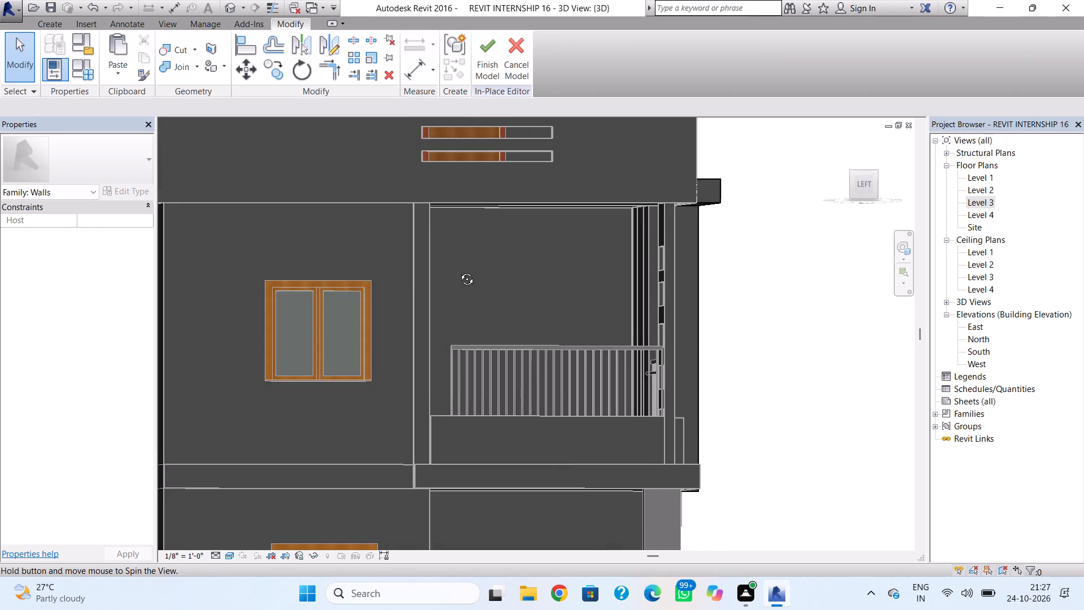
pyautogui.keyDown('shift'); pyautogui.moveTo(458, 271); pyautogui.dragTo(455, 283, button='right'); pyautogui.keyUp('shift')
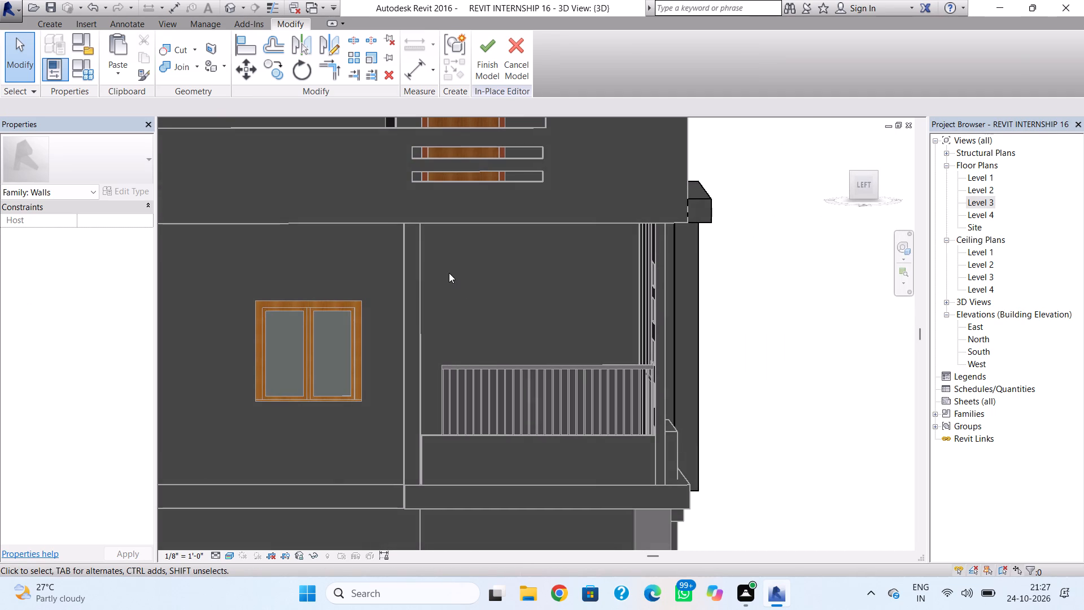
pyautogui.click(55, 21)
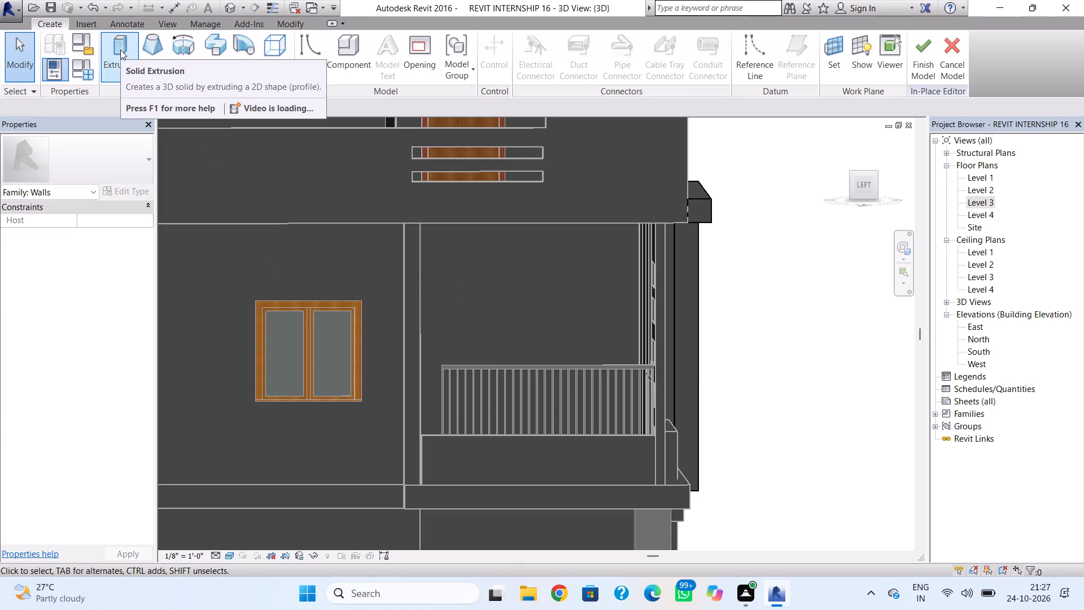
pyautogui.click(121, 52)
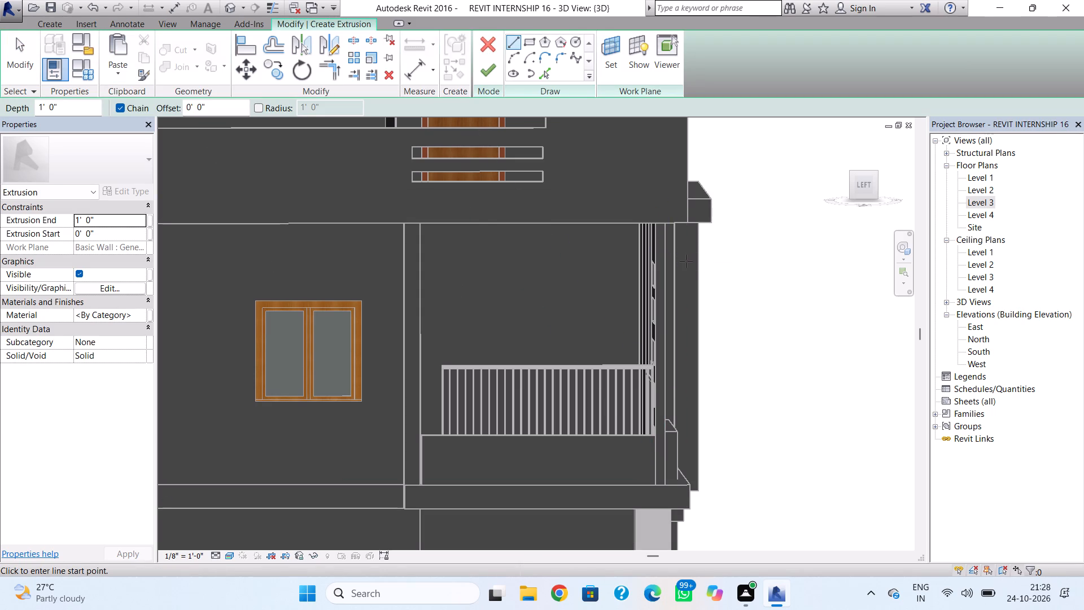
pyautogui.click(609, 48)
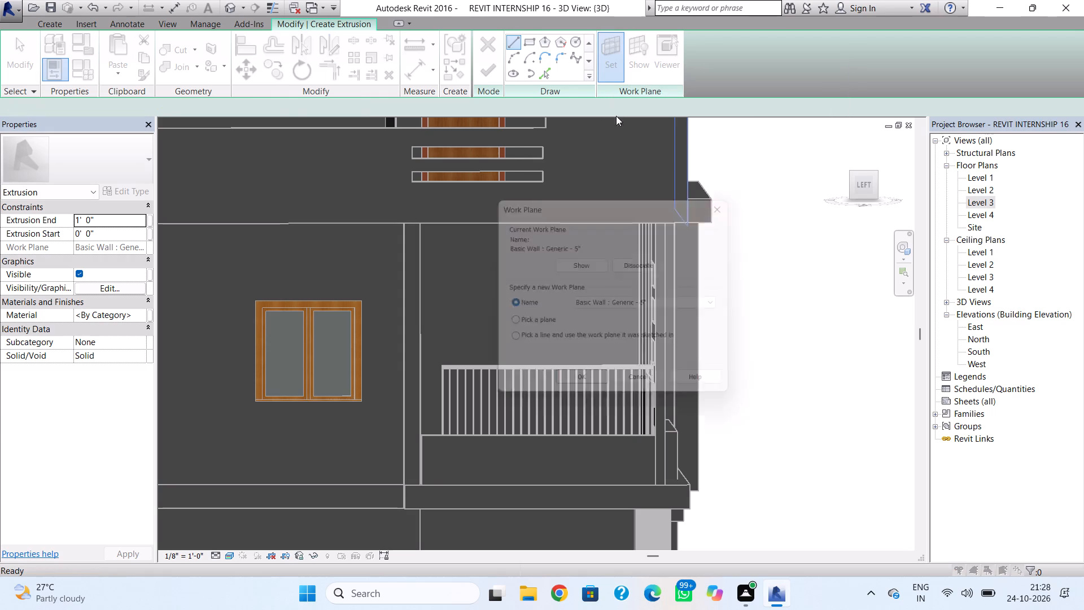
pyautogui.click(508, 322)
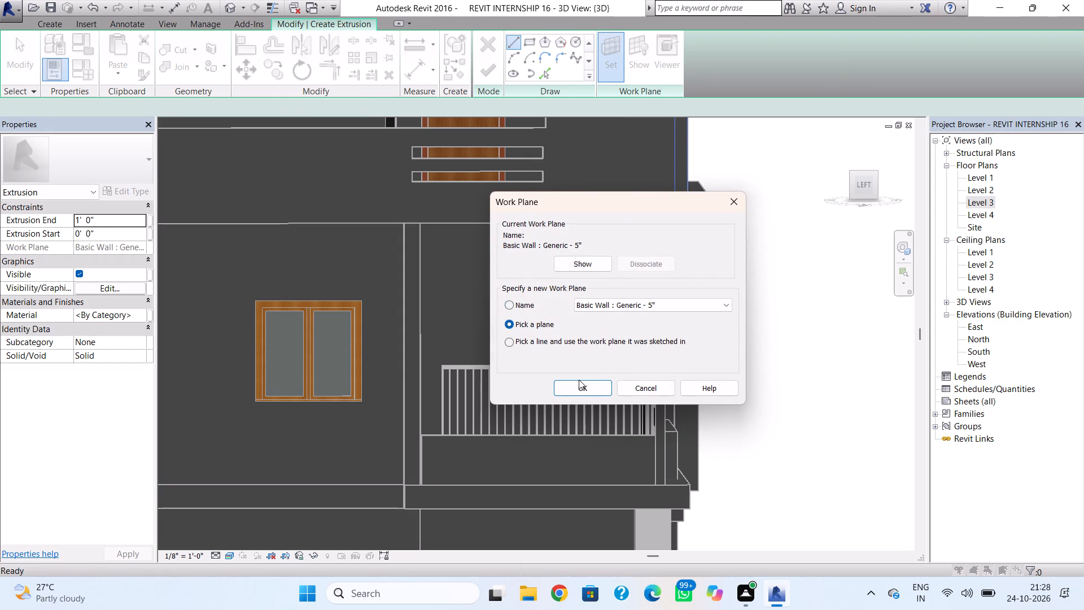
pyautogui.click(584, 388)
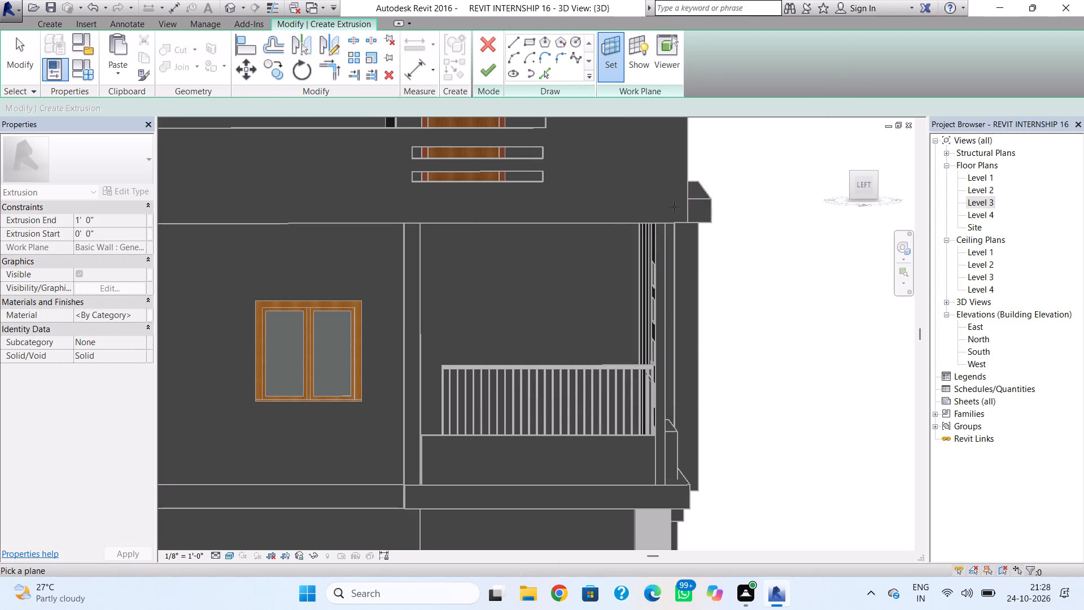
pyautogui.click(685, 178)
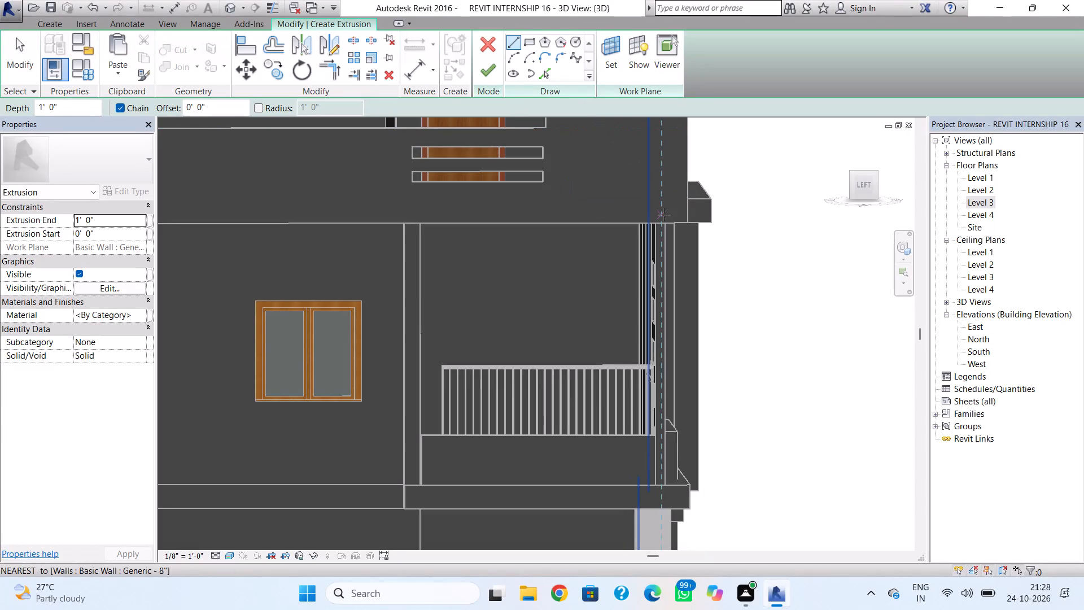
# Sketch a 1'-0" high horizontal band along the side wall, from the front frame's outer corner to the parapet wall's rear edge.
pyautogui.keyDown('shift'); pyautogui.moveTo(671, 222); pyautogui.dragTo(670, 212, button='right'); pyautogui.keyUp('shift')
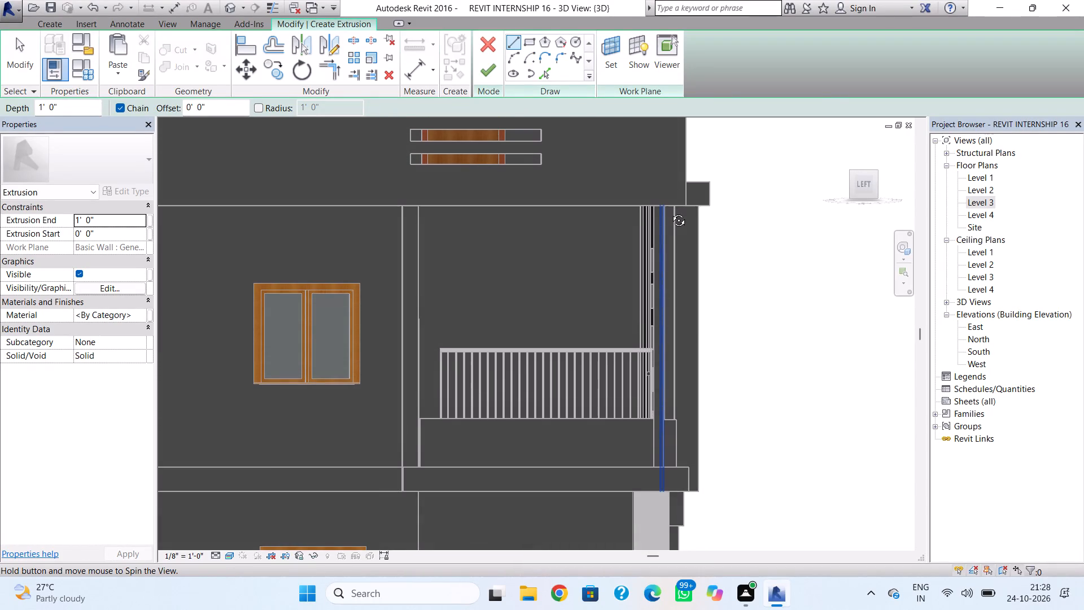
pyautogui.keyDown('shift'); pyautogui.moveTo(670, 212); pyautogui.dragTo(670, 212, button='right'); pyautogui.keyUp('shift')
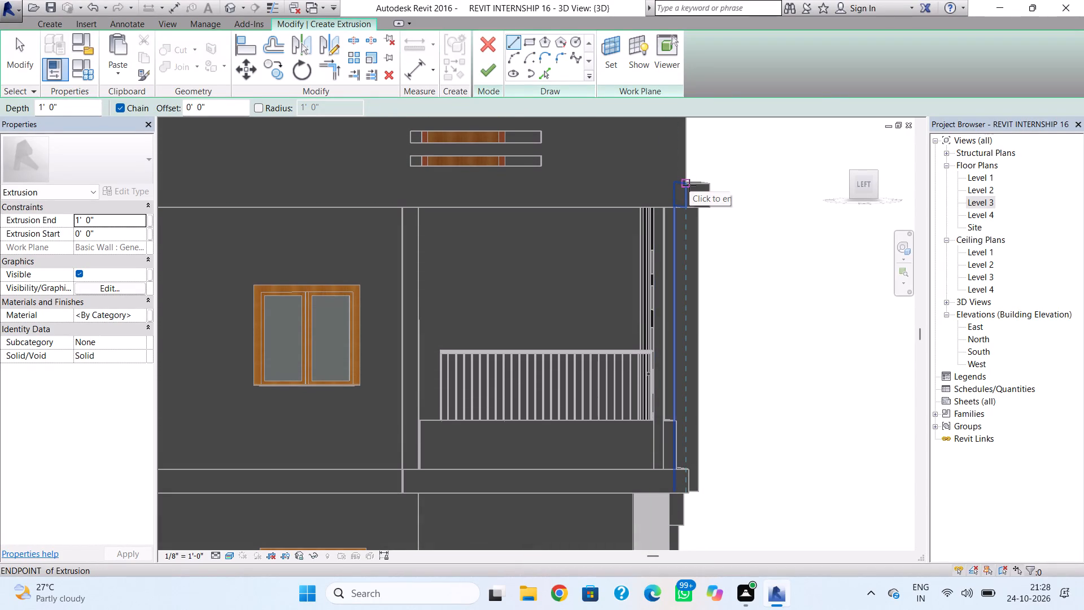
pyautogui.click(708, 184)
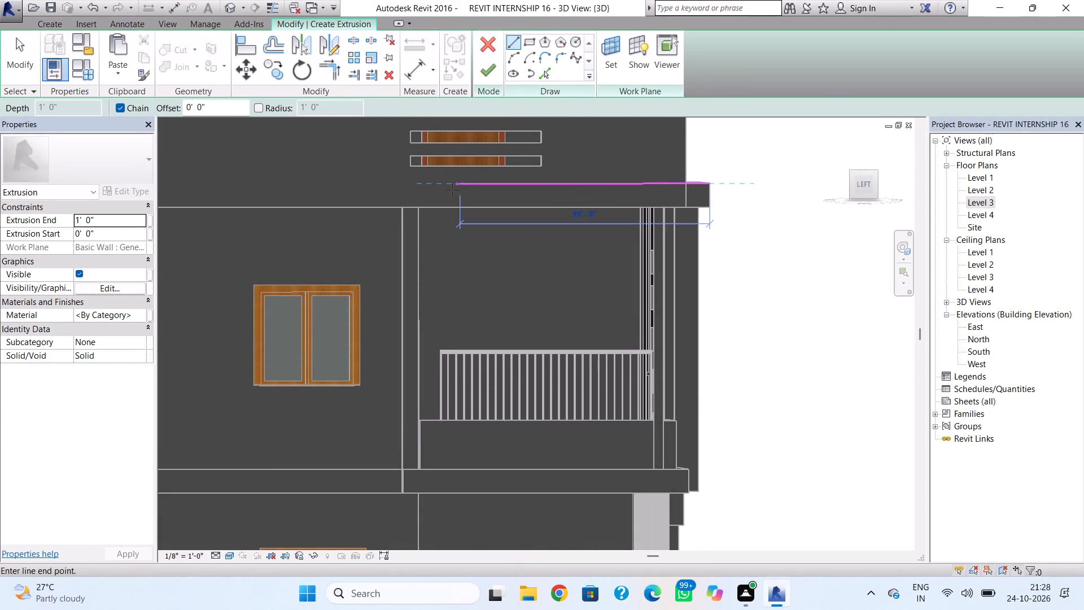
pyautogui.scroll(-1, 452, 189)
pyautogui.moveTo(452, 189); pyautogui.dragTo(547, 210, button='middle')
pyautogui.keyDown('shift'); pyautogui.rightClick(340, 211); pyautogui.keyUp('shift')
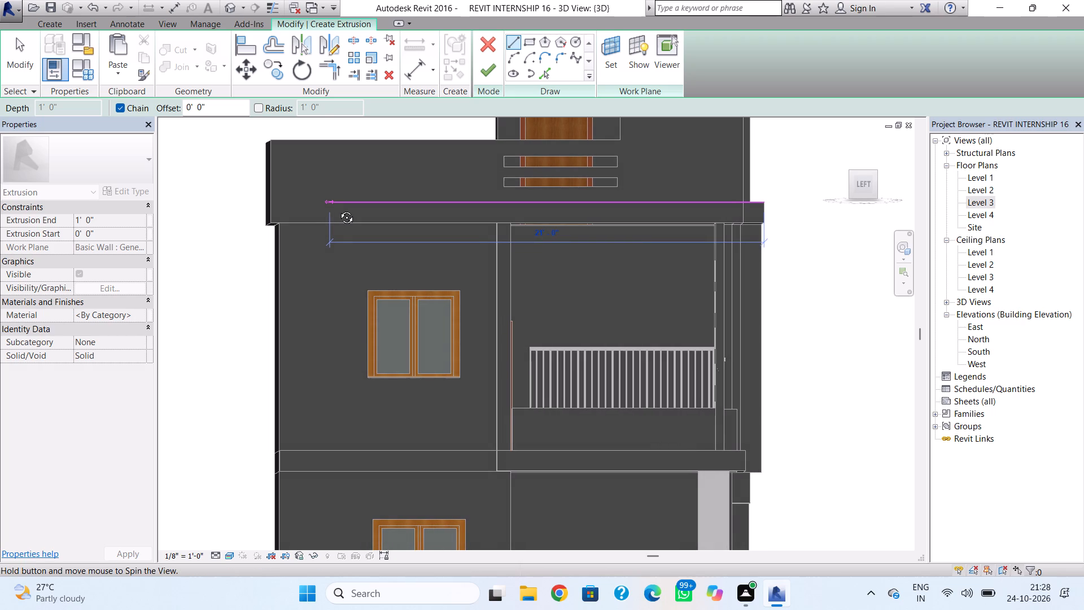
pyautogui.scroll(3, 272, 199)
pyautogui.click(264, 208)
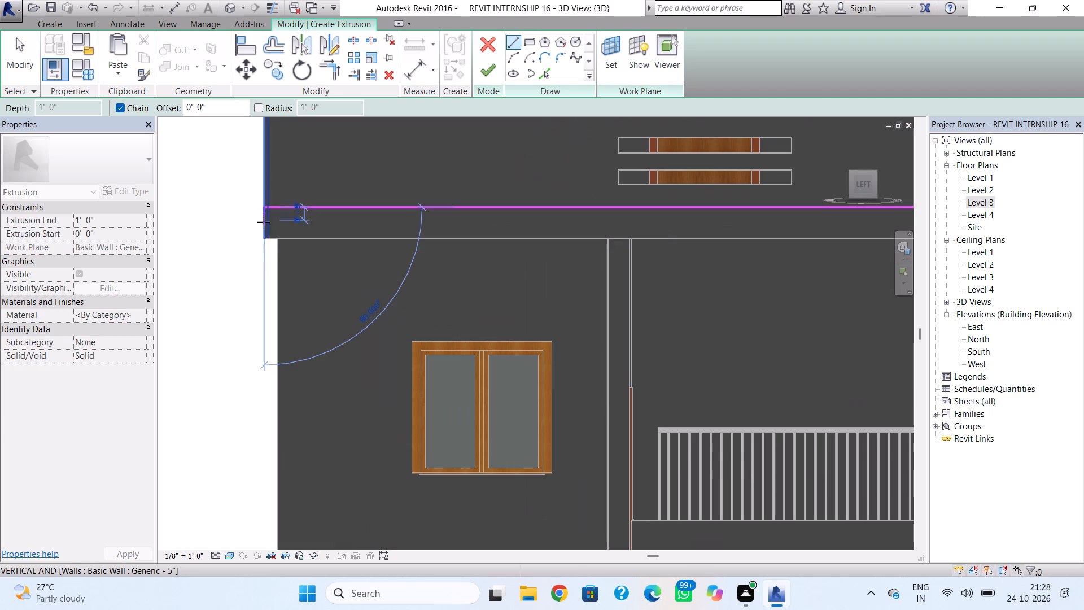
pyautogui.click(263, 237)
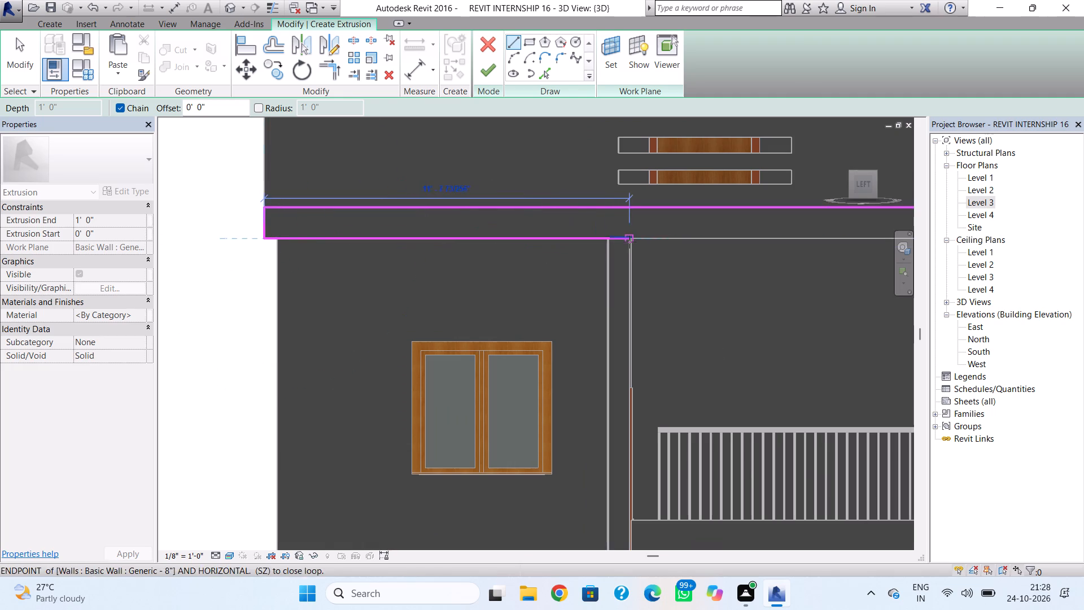
pyautogui.scroll(-1, 630, 242)
pyautogui.moveTo(630, 242); pyautogui.dragTo(530, 231, button='middle')
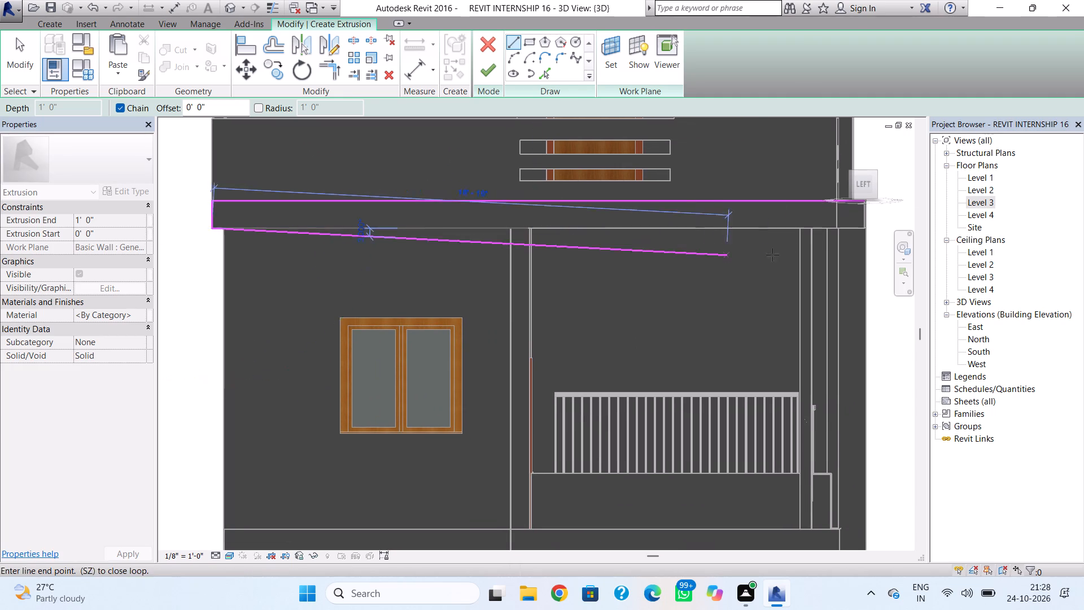
pyautogui.moveTo(866, 234); pyautogui.dragTo(809, 258, button='middle')
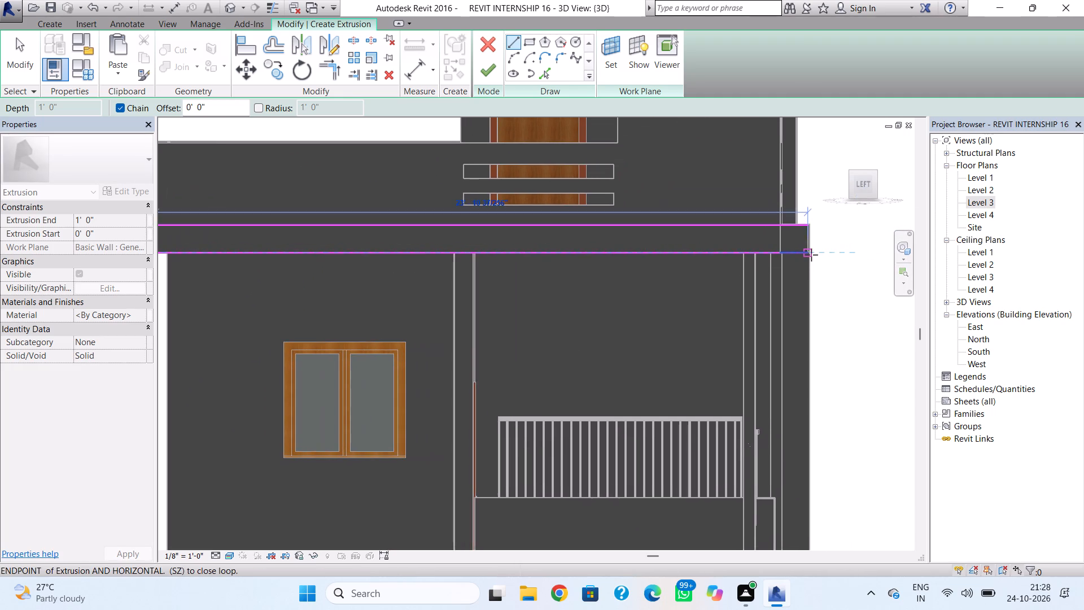
pyautogui.scroll(4, 812, 254)
pyautogui.click(814, 252)
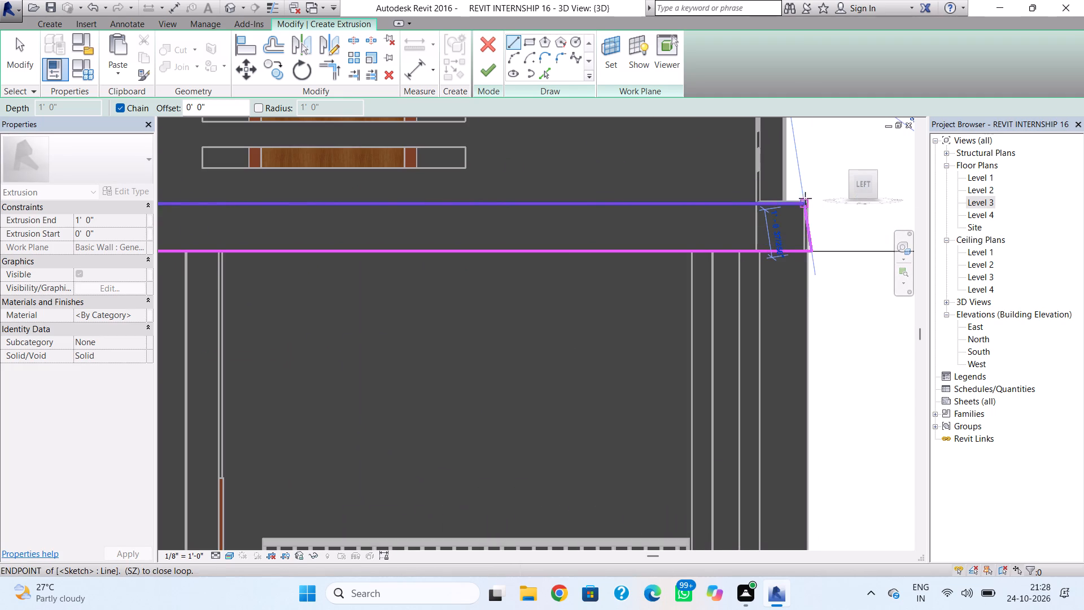
pyautogui.scroll(4, 804, 205)
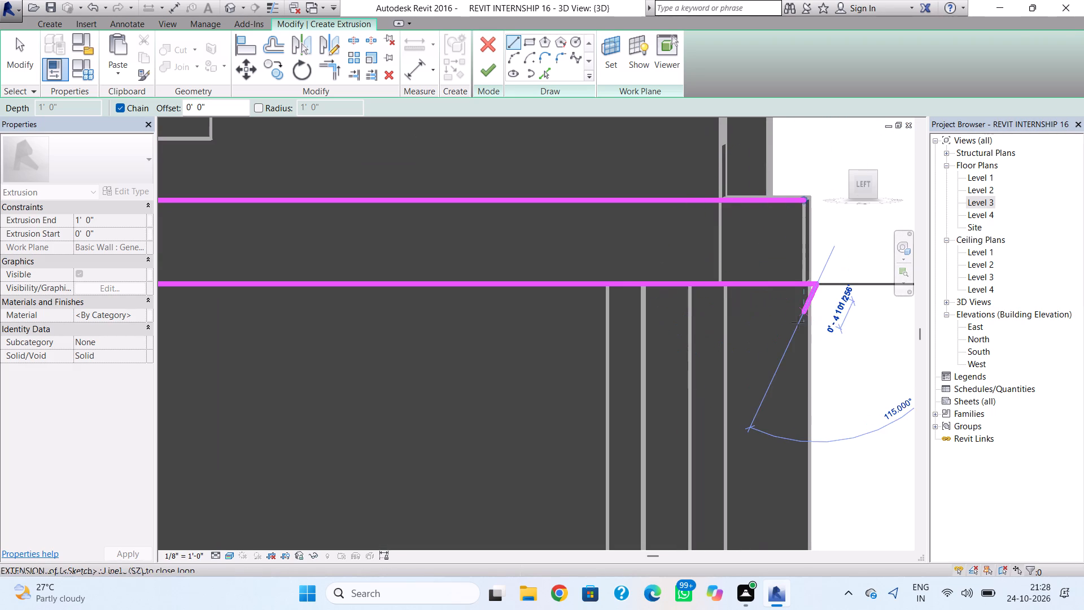
pyautogui.press('Escape')
pyautogui.click(806, 198)
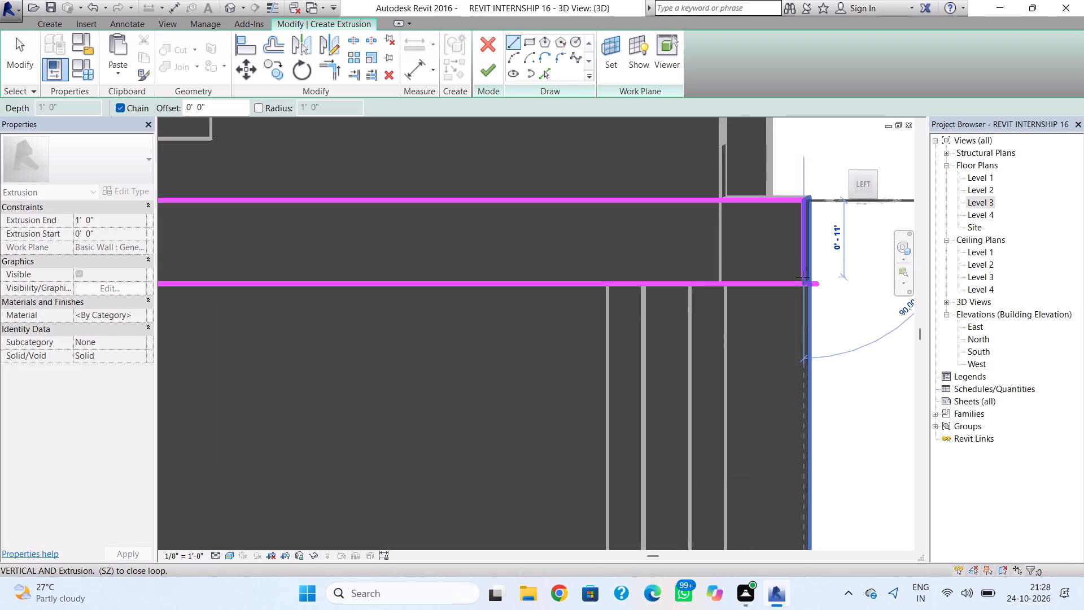
pyautogui.click(803, 285)
pyautogui.press('Escape')
# Pull the overshooting front end of the band's bottom line back to the vertical end line.
pyautogui.moveTo(816, 288); pyautogui.dragTo(811, 285)
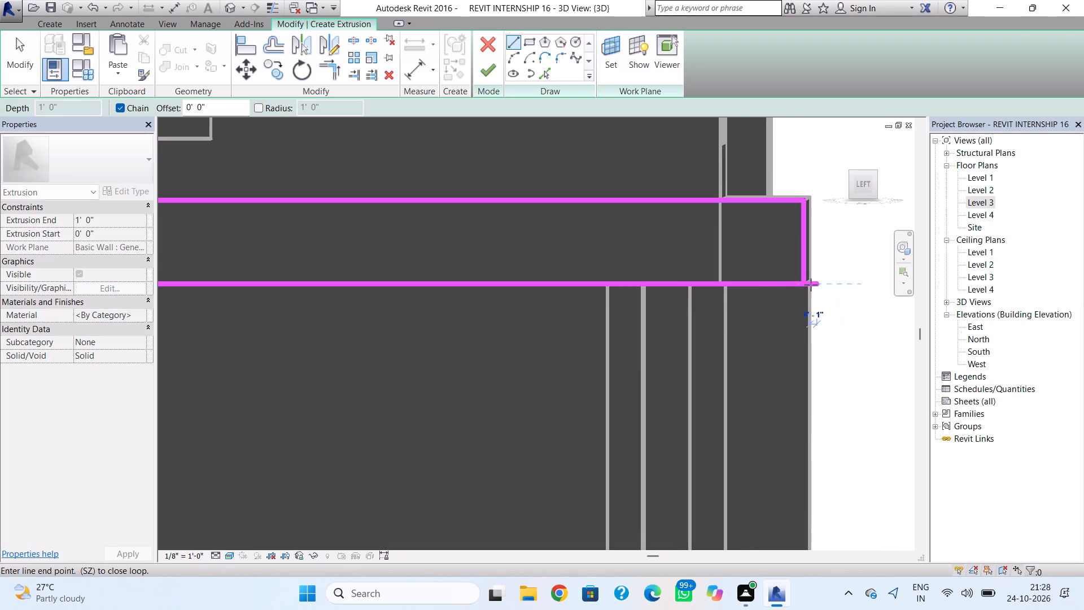
pyautogui.moveTo(811, 285); pyautogui.dragTo(808, 284)
pyautogui.press('Escape')
pyautogui.press('Escape')
pyautogui.click(819, 284)
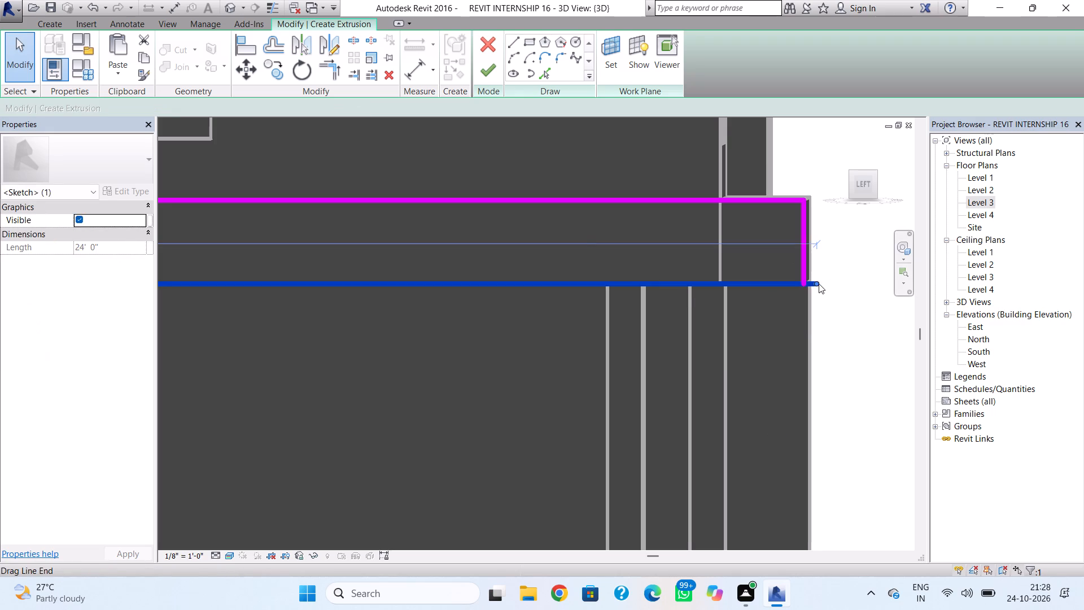
pyautogui.moveTo(818, 284); pyautogui.dragTo(807, 283)
pyautogui.press('Escape')
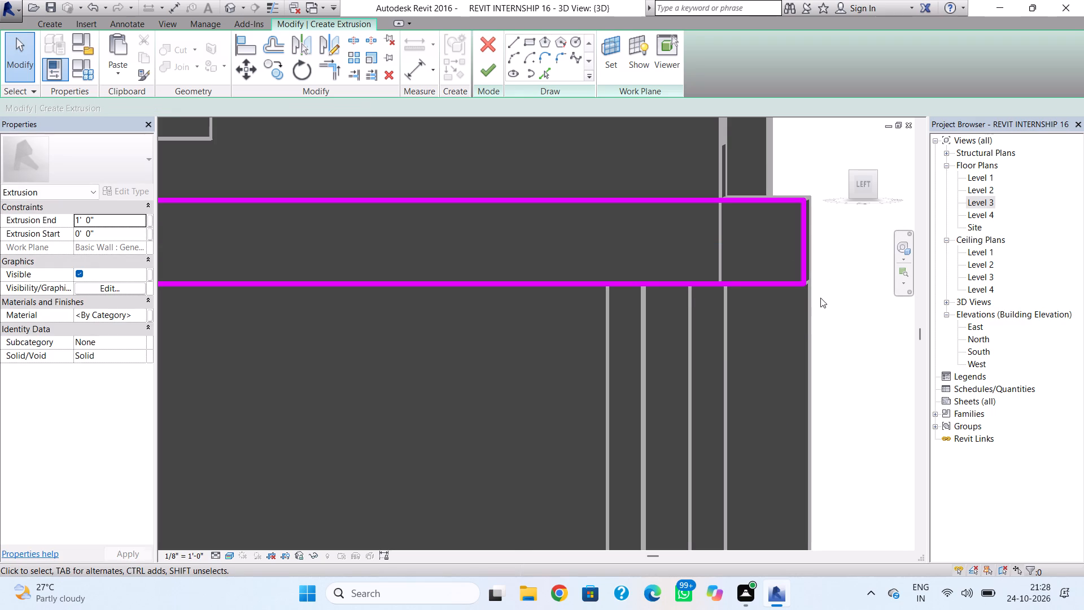
# Nudge the band's front vertical line outward to the frame's outer edge and finish the 1'-0" deep extrusion.
pyautogui.click(805, 272)
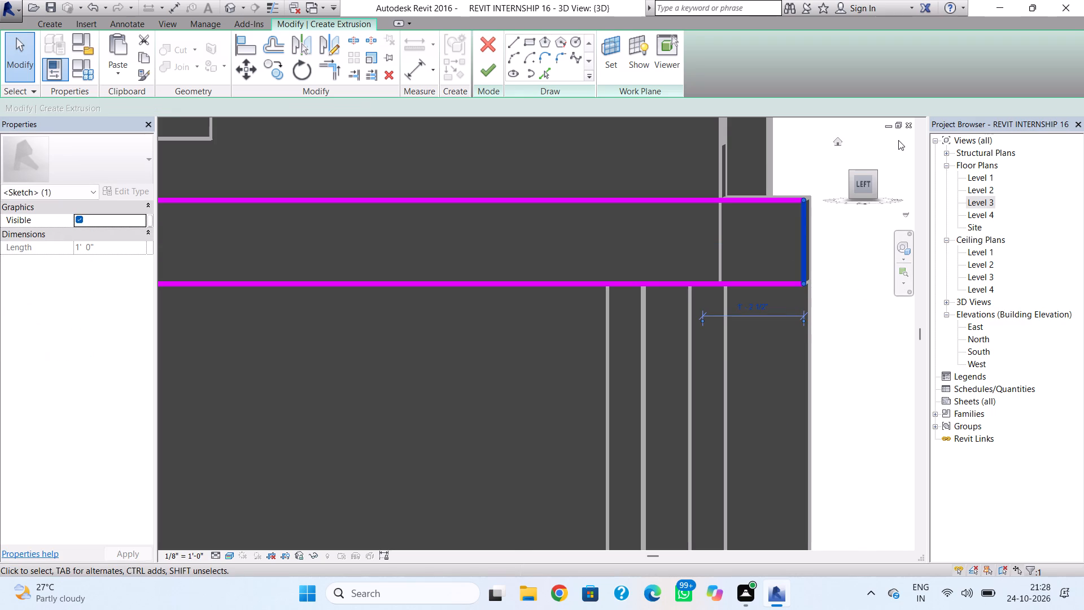
pyautogui.press('Right')
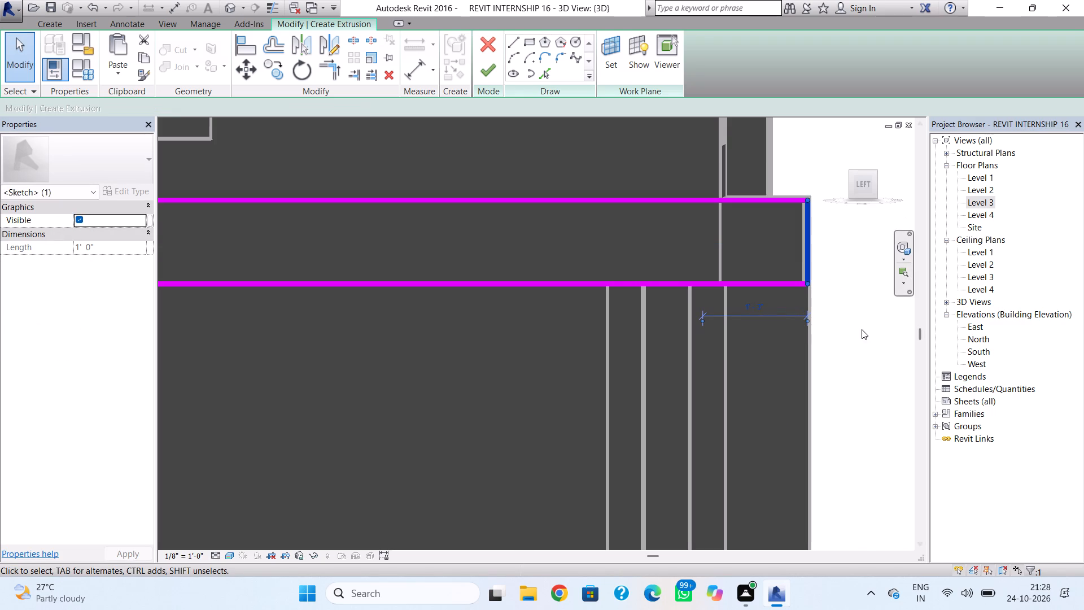
pyautogui.click(819, 373)
pyautogui.click(492, 67)
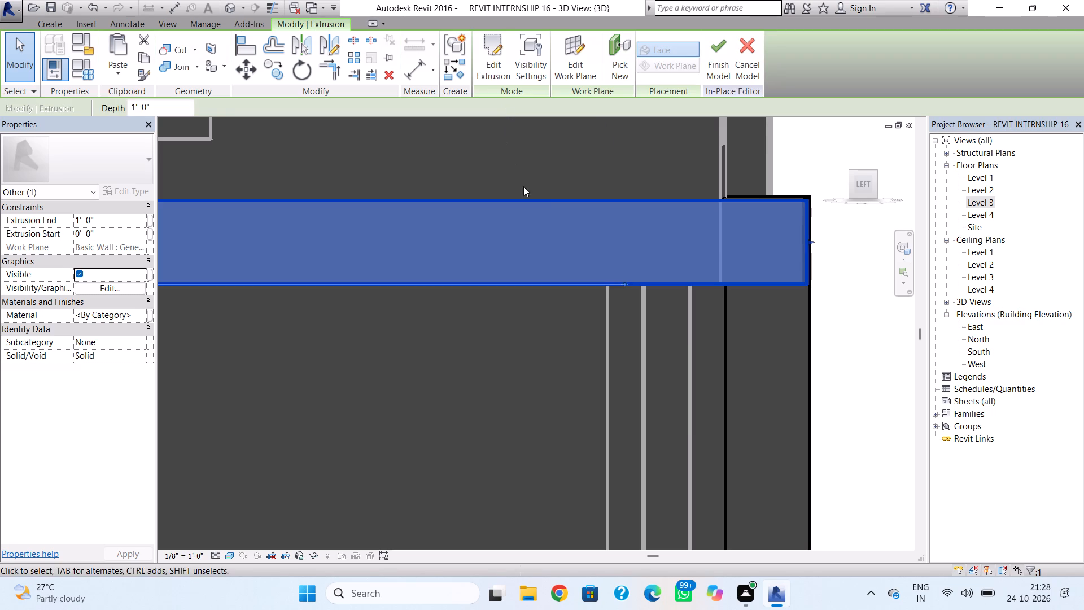
# Stretch the side band's wall-side face inward to an extrusion start of -0'-4", giving a 1'-4" depth.
pyautogui.scroll(-3, 622, 197)
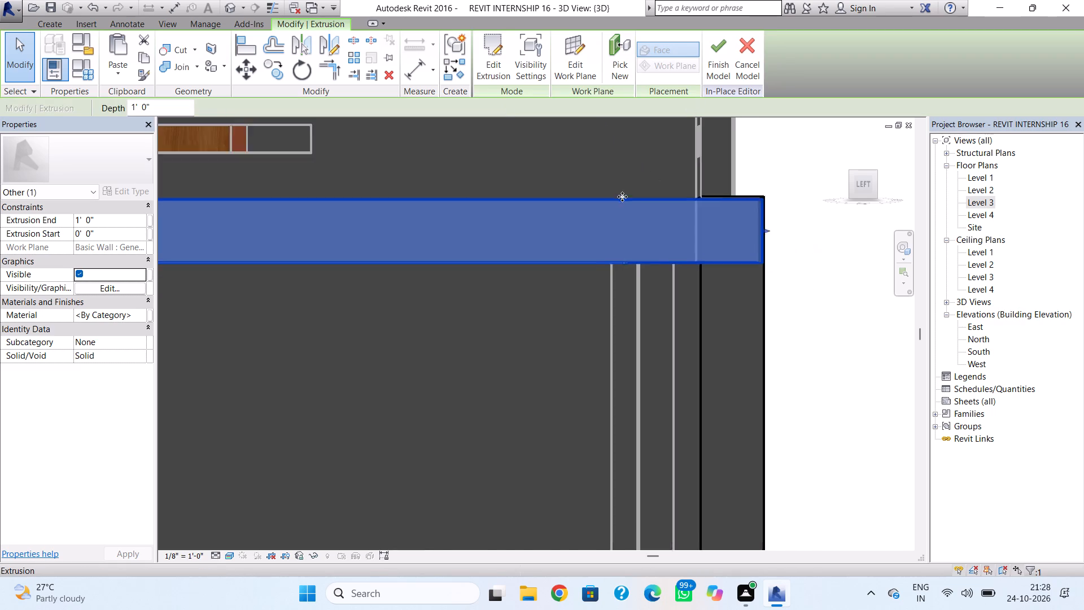
pyautogui.scroll(-2, 622, 197)
pyautogui.keyDown('shift'); pyautogui.moveTo(709, 240); pyautogui.dragTo(593, 325, button='right'); pyautogui.keyUp('shift')
pyautogui.moveTo(619, 304); pyautogui.dragTo(742, 257, button='middle')
pyautogui.scroll(-1, 622, 302)
pyautogui.moveTo(603, 251); pyautogui.dragTo(629, 358, button='middle')
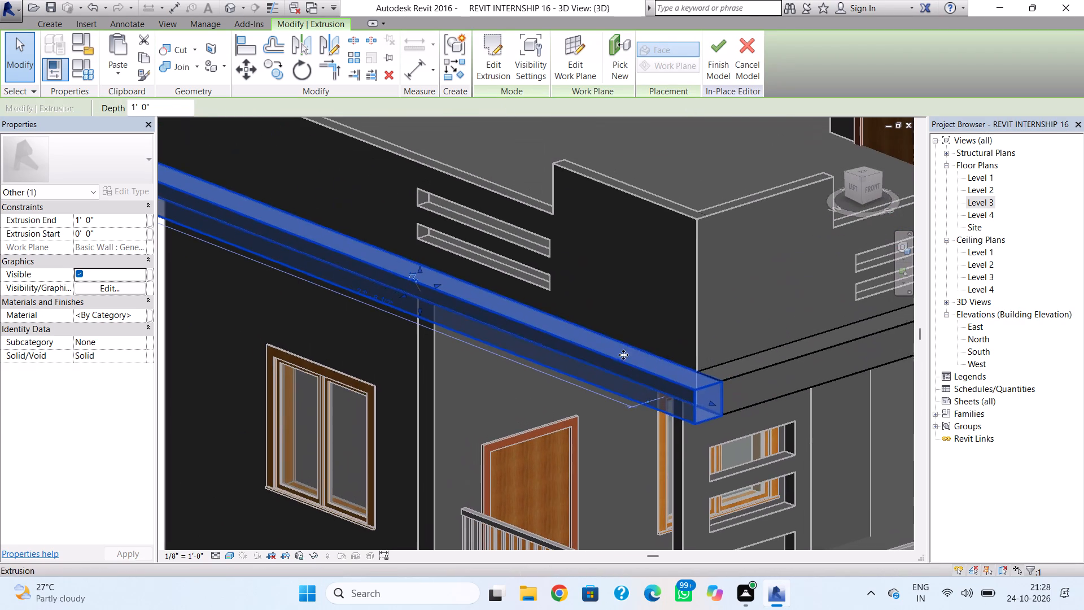
pyautogui.scroll(2, 454, 340)
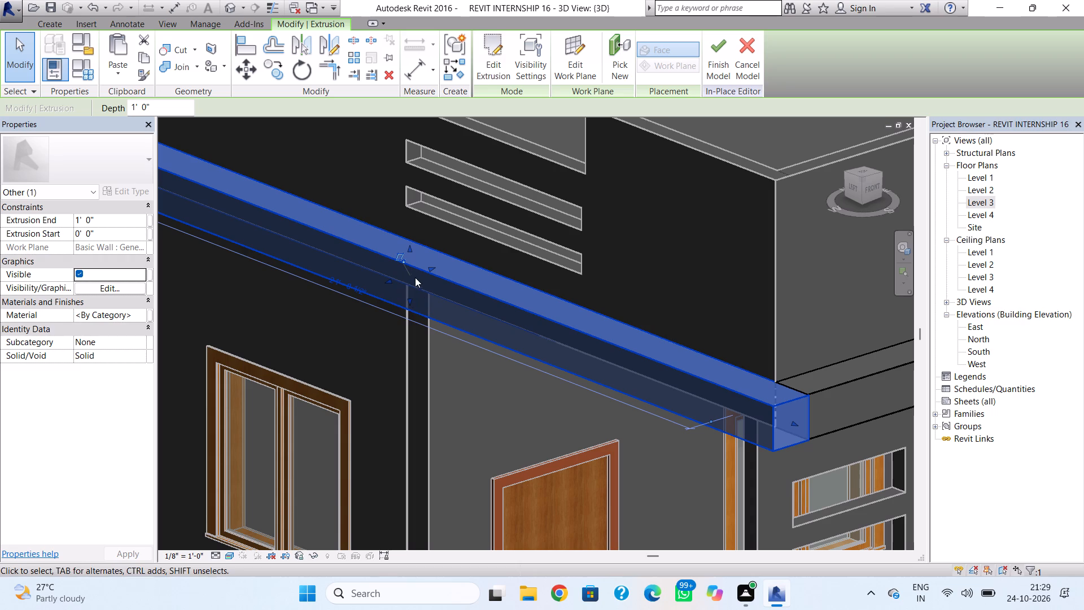
pyautogui.moveTo(432, 268); pyautogui.dragTo(439, 263)
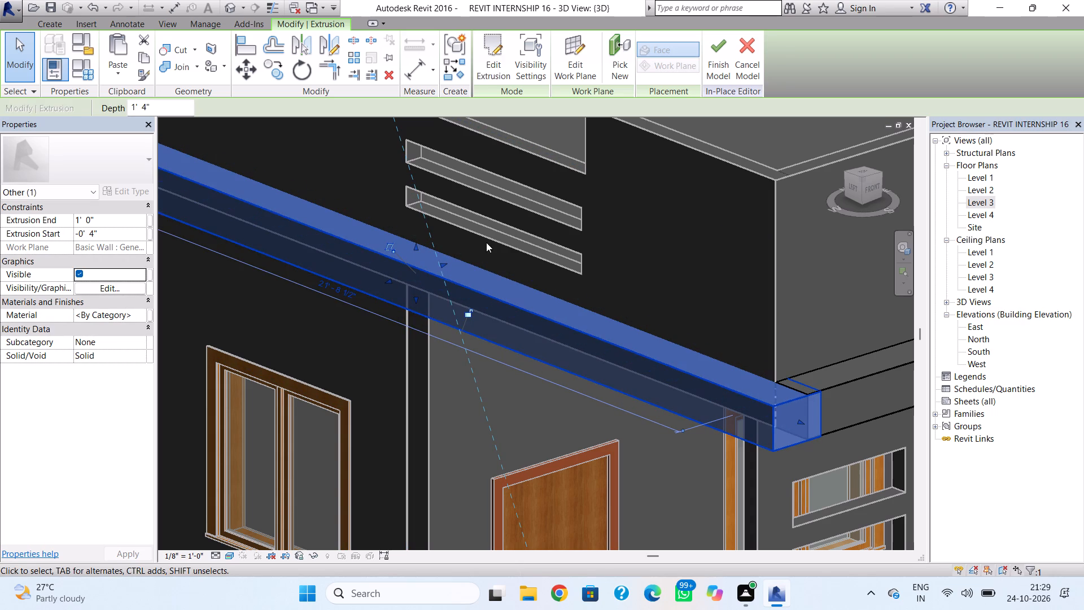
pyautogui.press('Escape')
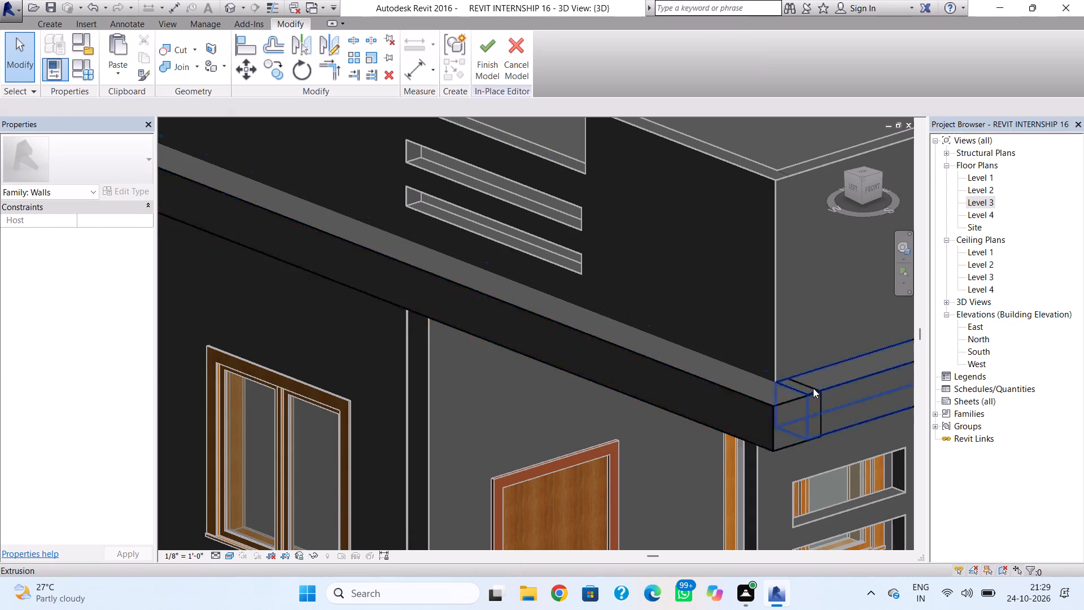
# Pull the side band's wall-side face back to an extrusion start of 0'-0", giving a 1'-0" depth.
pyautogui.click(813, 389)
pyautogui.moveTo(441, 263); pyautogui.dragTo(439, 263)
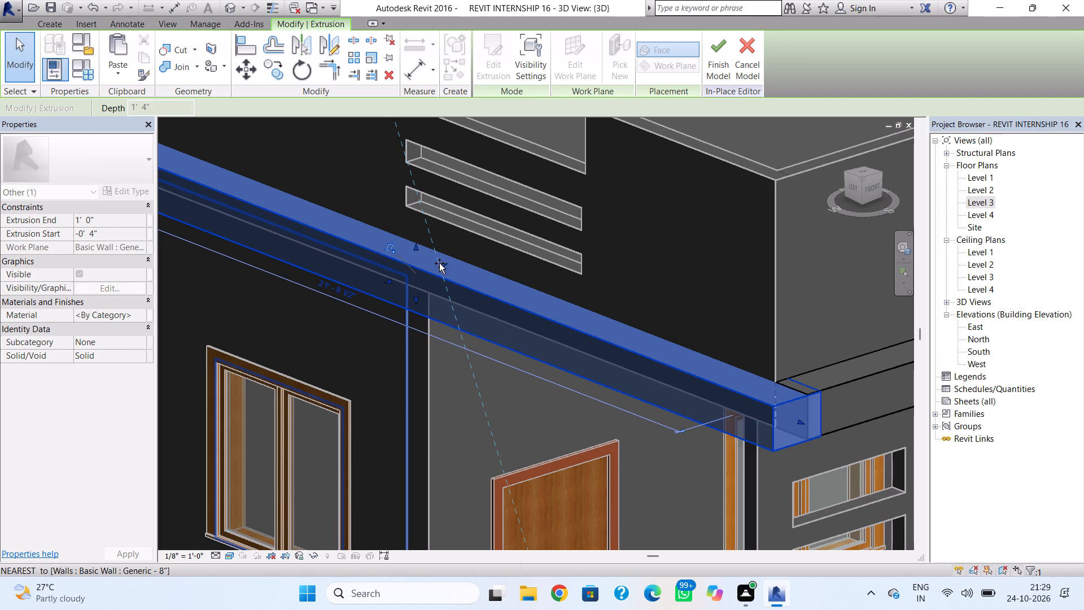
pyautogui.moveTo(439, 263); pyautogui.dragTo(434, 275)
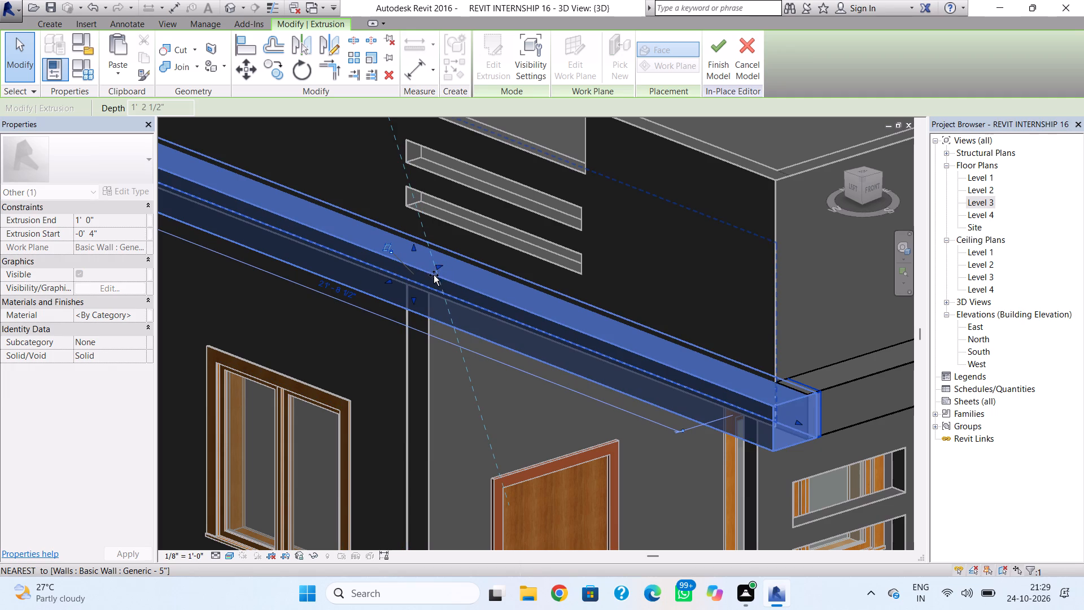
pyautogui.moveTo(434, 275); pyautogui.dragTo(432, 277)
pyautogui.click(556, 260)
pyautogui.scroll(-2, 619, 276)
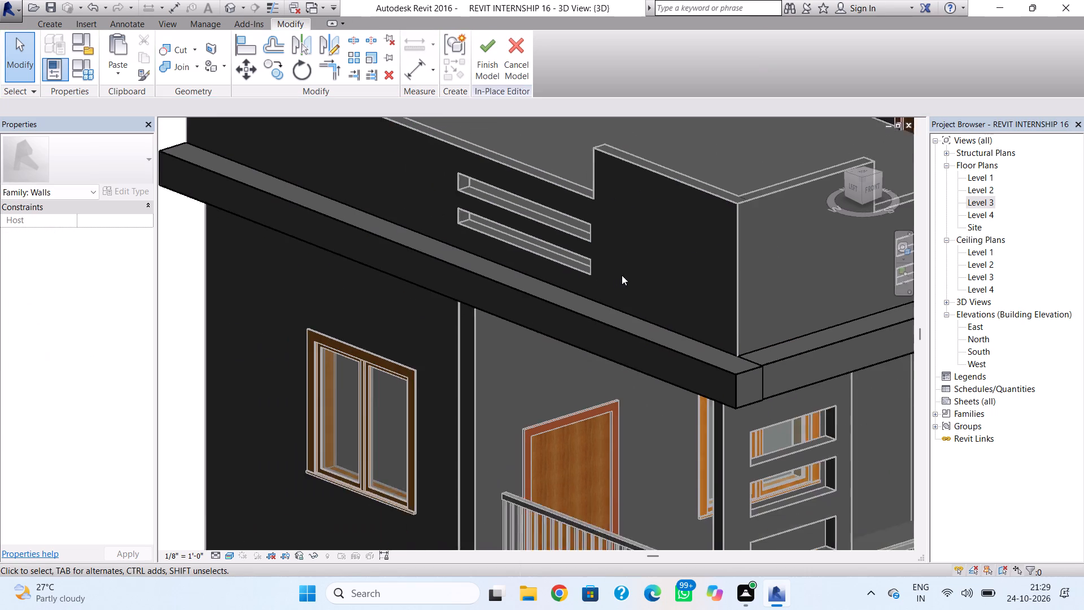
# Edit the side band's extrusion sketch and nudge its rear vertical line forward to near the balcony's rear wall edge.
pyautogui.moveTo(622, 265); pyautogui.dragTo(600, 158, button='middle')
pyautogui.scroll(-4, 613, 211)
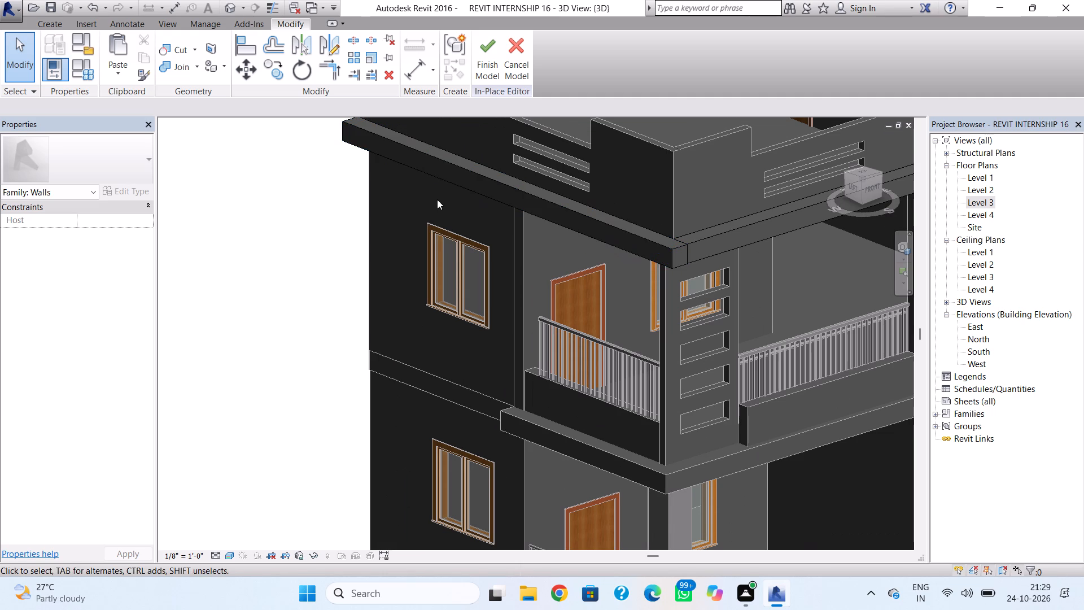
pyautogui.keyDown('shift'); pyautogui.moveTo(429, 259); pyautogui.dragTo(526, 186, button='right'); pyautogui.keyUp('shift')
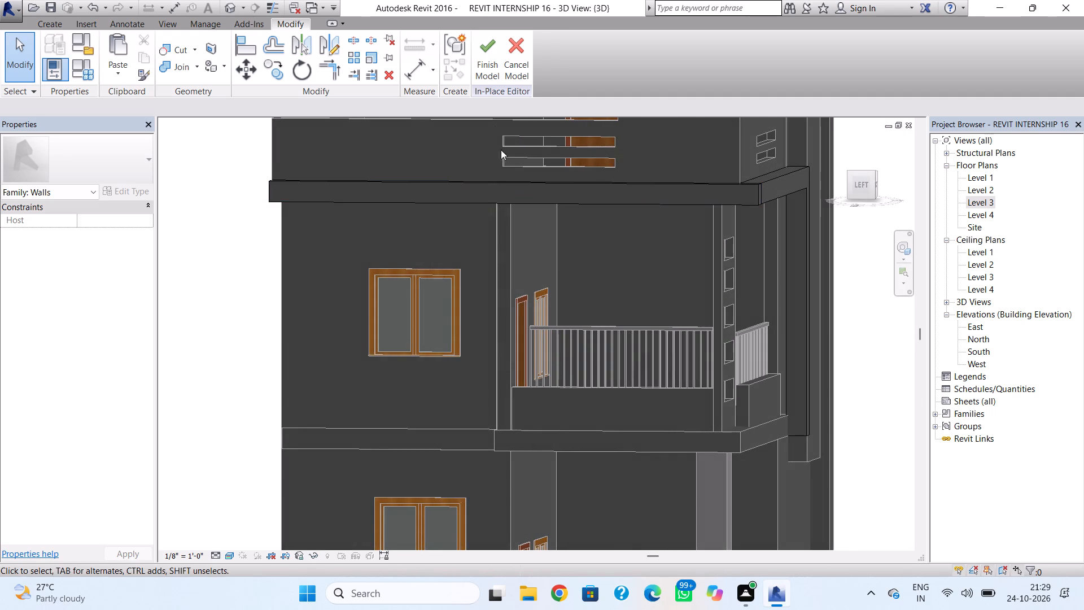
pyautogui.click(499, 180)
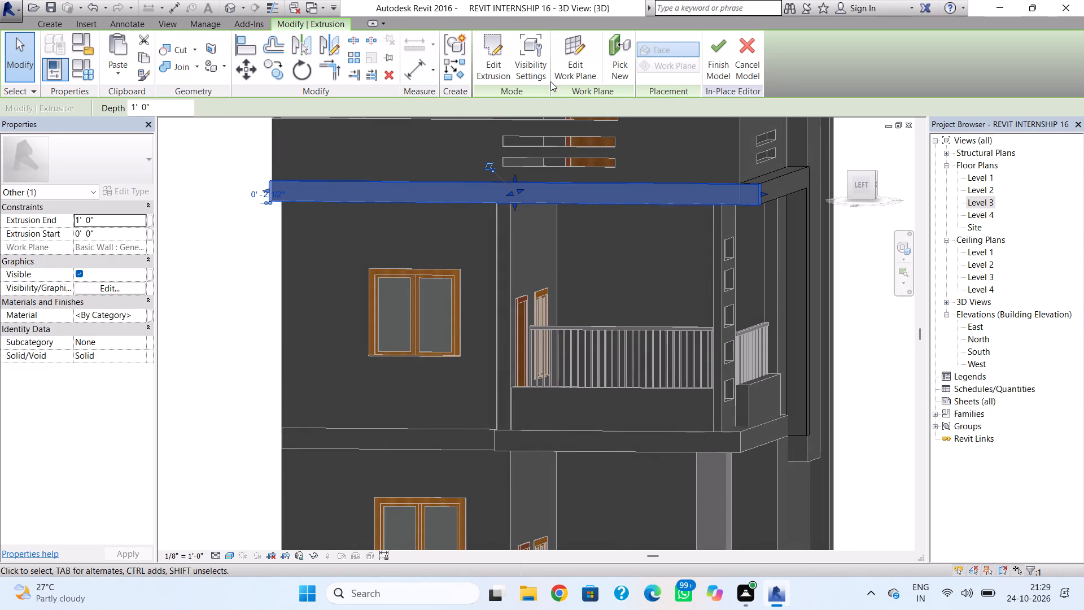
pyautogui.click(500, 51)
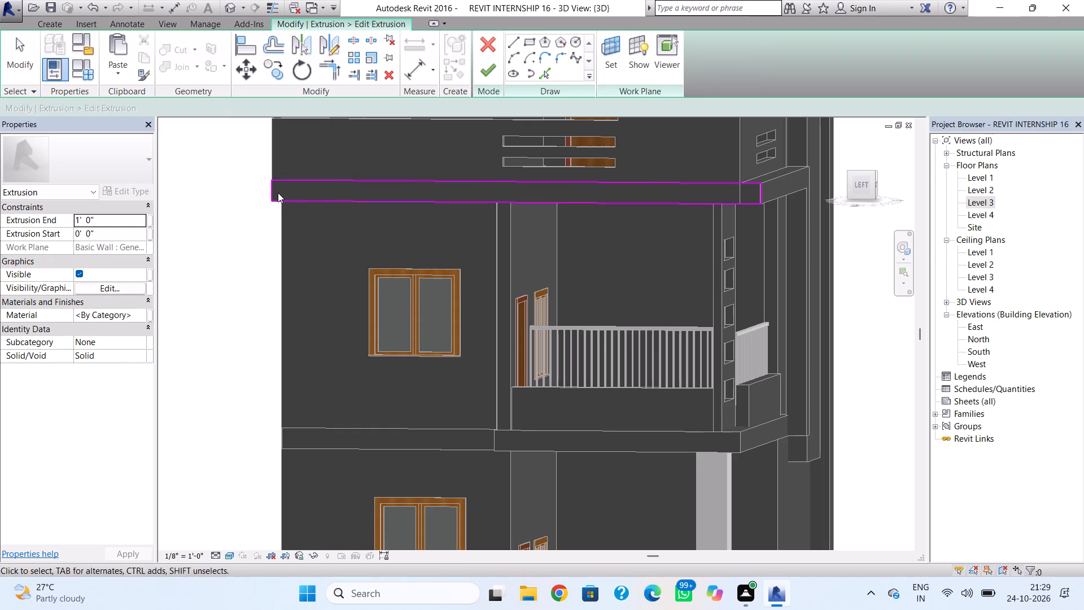
pyautogui.click(276, 192)
pyautogui.press('Right')
pyautogui.press('Right')
pyautogui.press('Right')
pyautogui.press('Right')
pyautogui.press('Right')
pyautogui.press('Right')
pyautogui.press('Right')
pyautogui.press('Right')
pyautogui.press('Right')
pyautogui.press('Right')
pyautogui.press('Right')
pyautogui.press('Right')
pyautogui.press('Right')
pyautogui.press('Right')
pyautogui.press('Right')
pyautogui.press('Right')
pyautogui.press('Right')
pyautogui.press('Right')
pyautogui.press('Right')
pyautogui.press('Right')
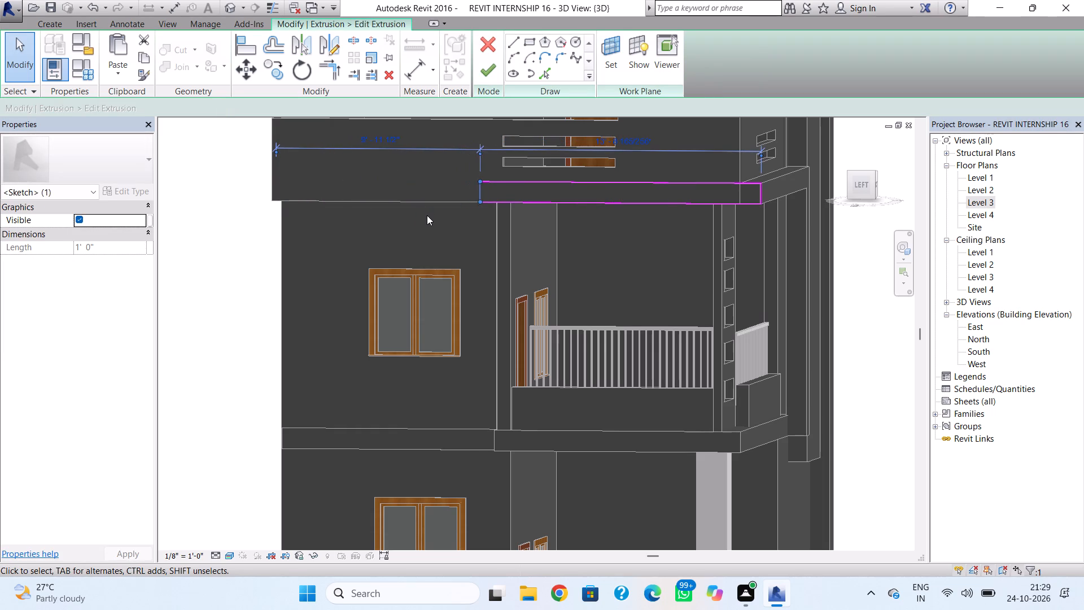
pyautogui.press('Right')
pyautogui.press('Right')
pyautogui.press('Right')
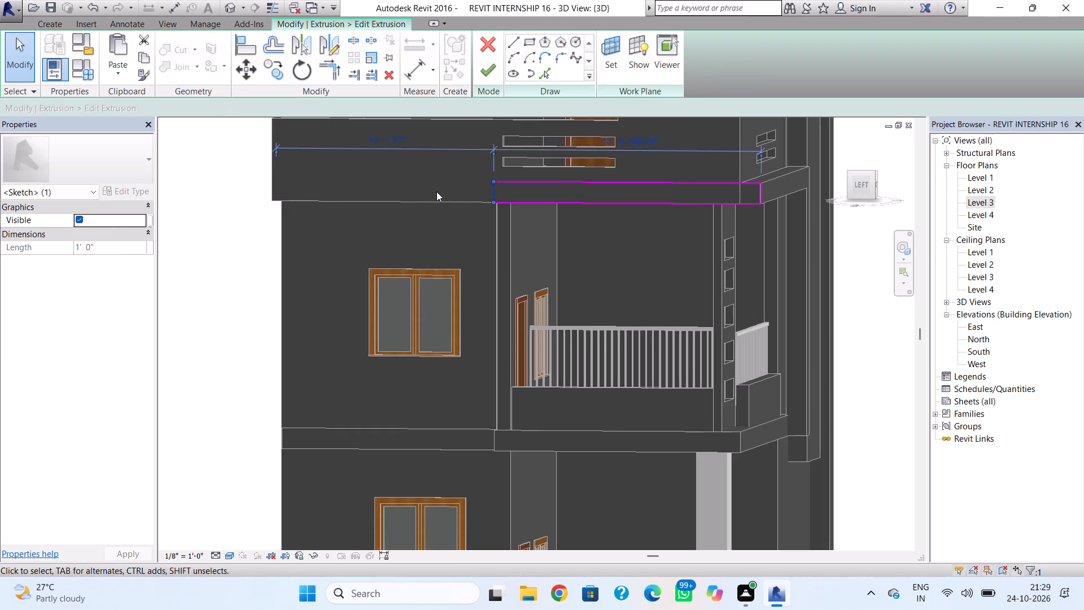
# Fine-align the band's rear vertical line with the wall's vertical edge behind the balcony, and finish the extrusion and in-place model.
pyautogui.keyDown('shift'); pyautogui.moveTo(413, 206); pyautogui.dragTo(436, 195, button='right'); pyautogui.keyUp('shift')
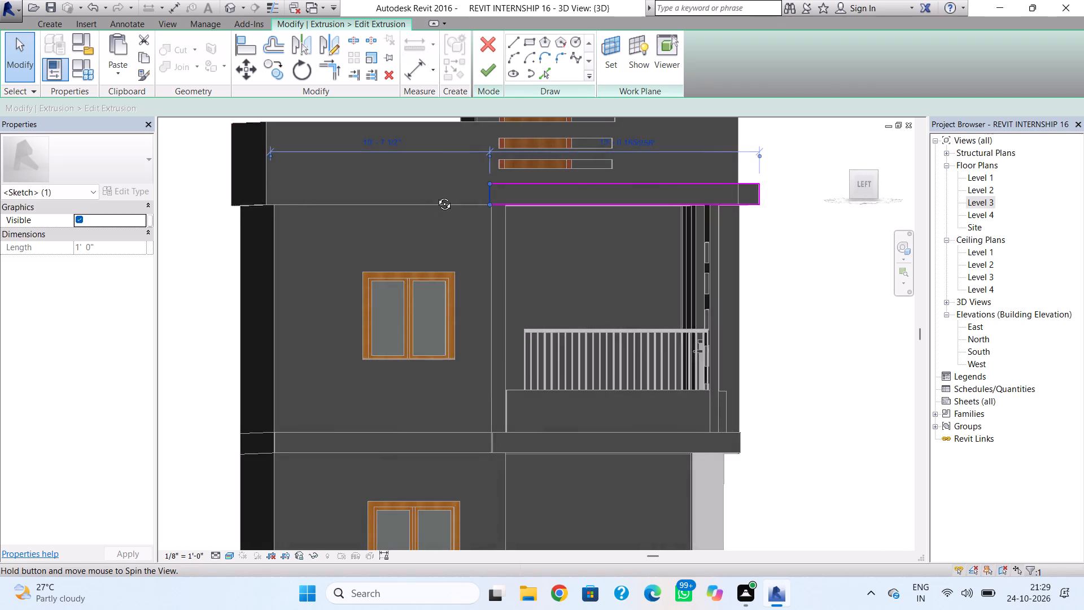
pyautogui.keyDown('shift'); pyautogui.moveTo(436, 195); pyautogui.dragTo(430, 190, button='right'); pyautogui.keyUp('shift')
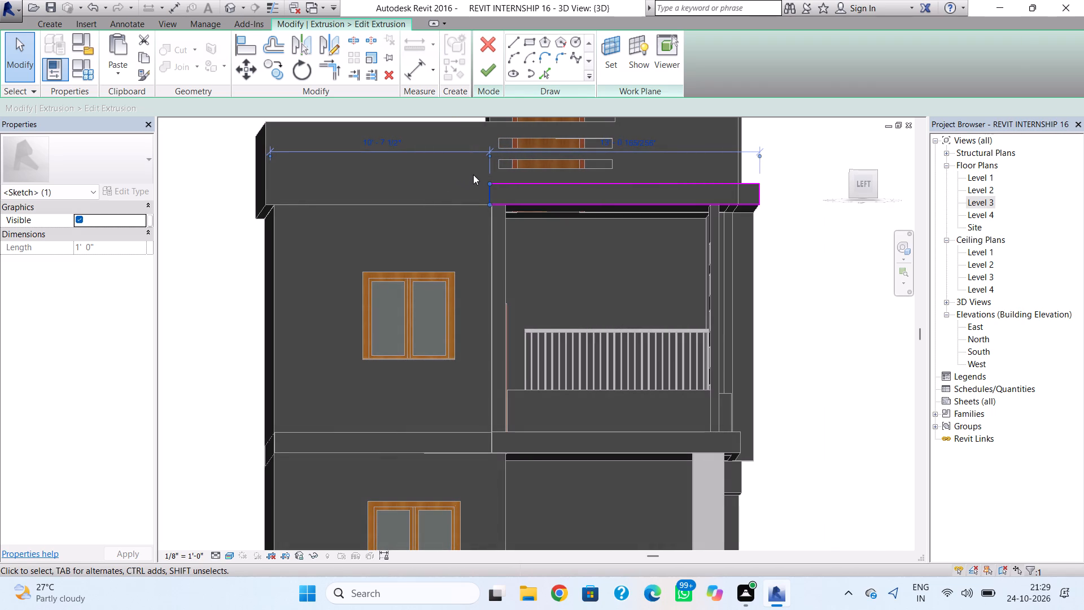
pyautogui.press('Right')
pyautogui.scroll(5, 522, 185)
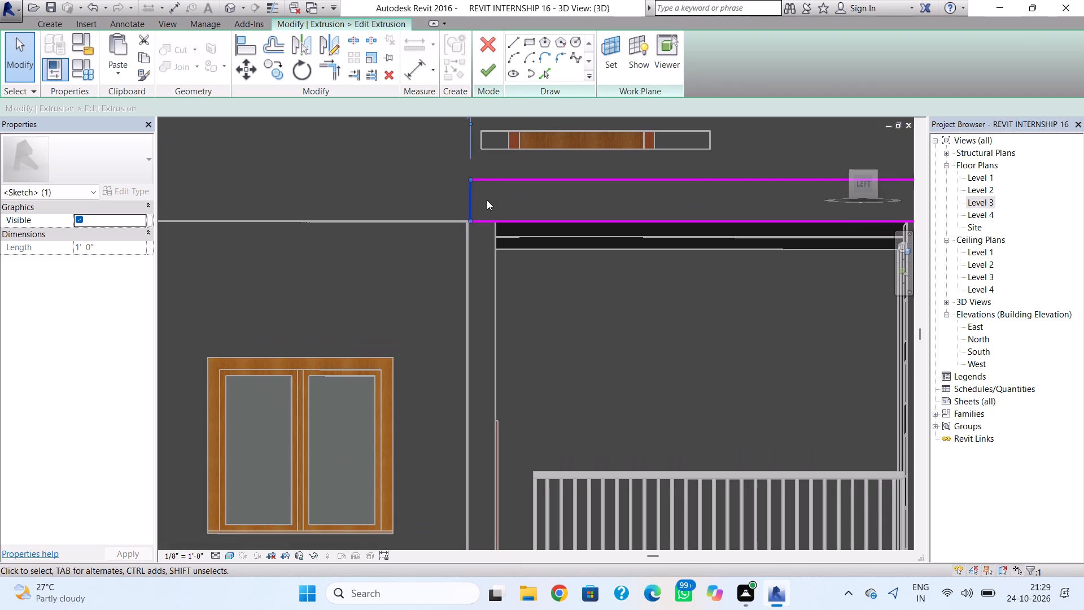
pyautogui.press('Left')
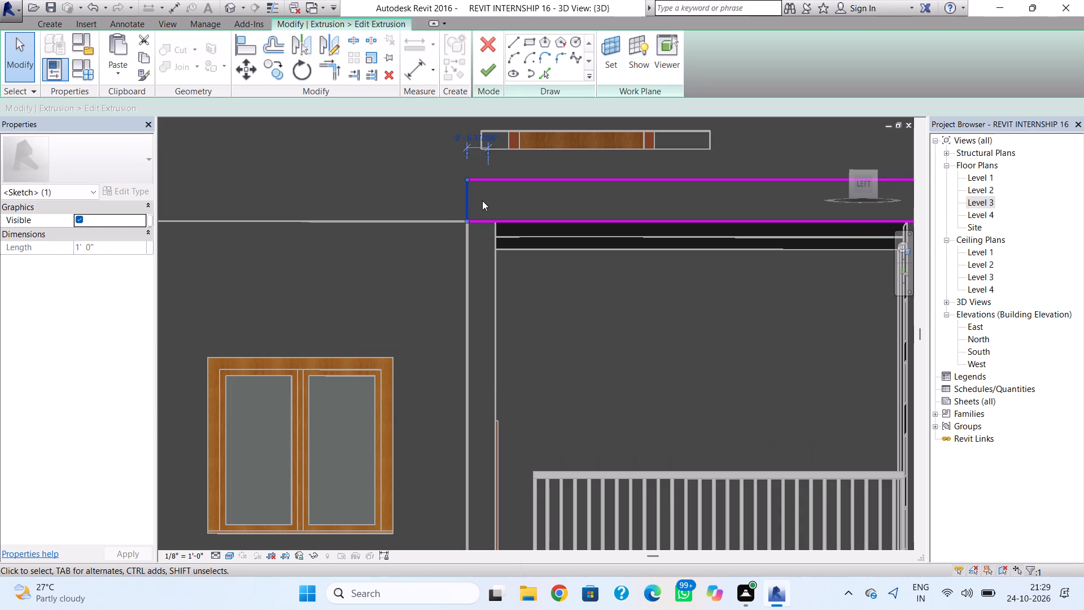
pyautogui.press('Escape')
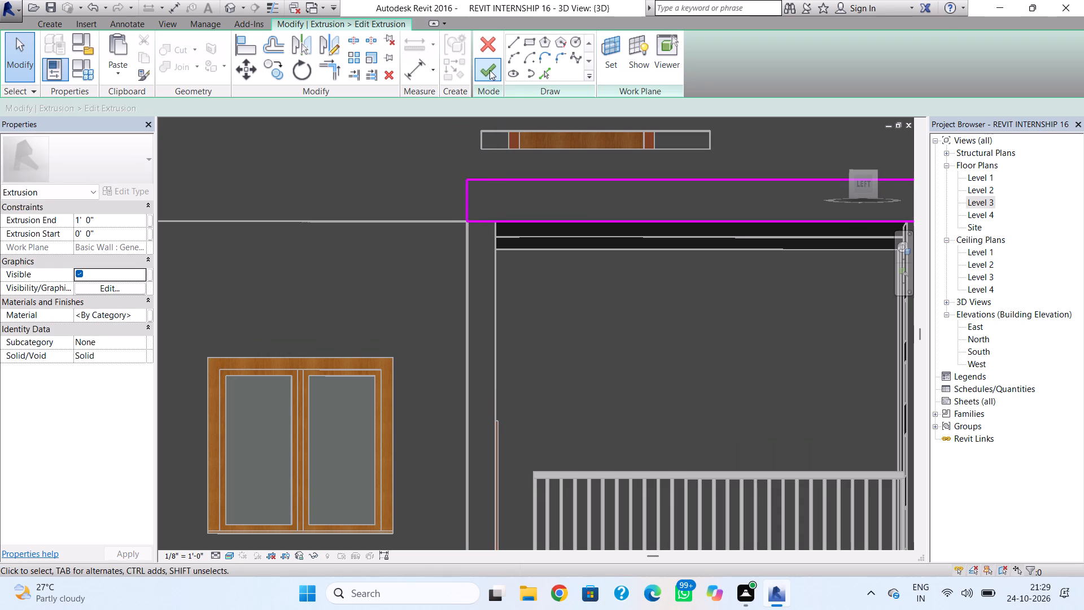
pyautogui.click(489, 70)
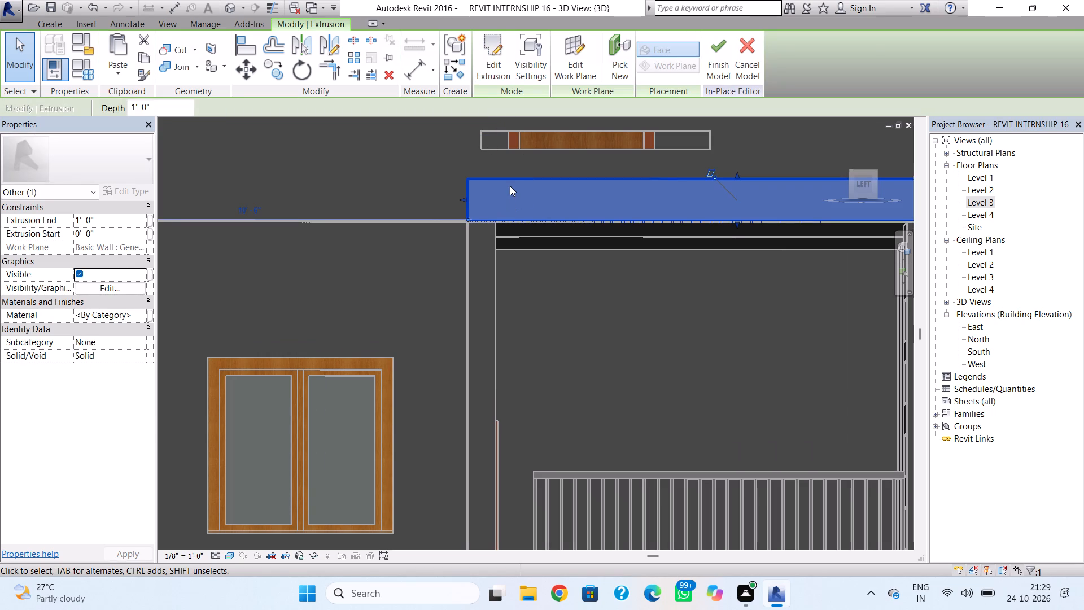
pyautogui.scroll(-3, 655, 188)
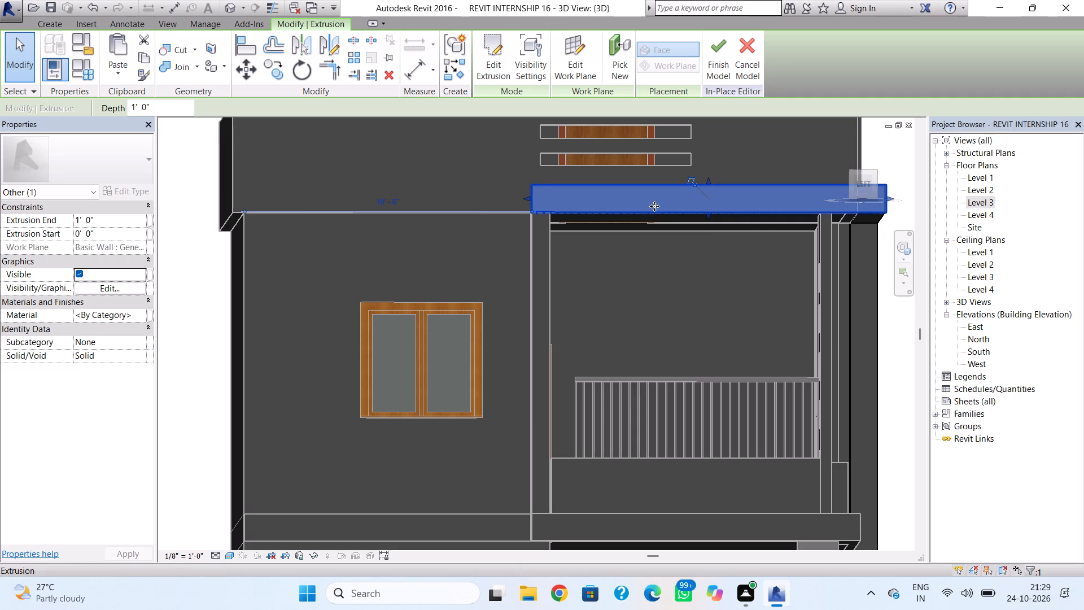
pyautogui.click(720, 56)
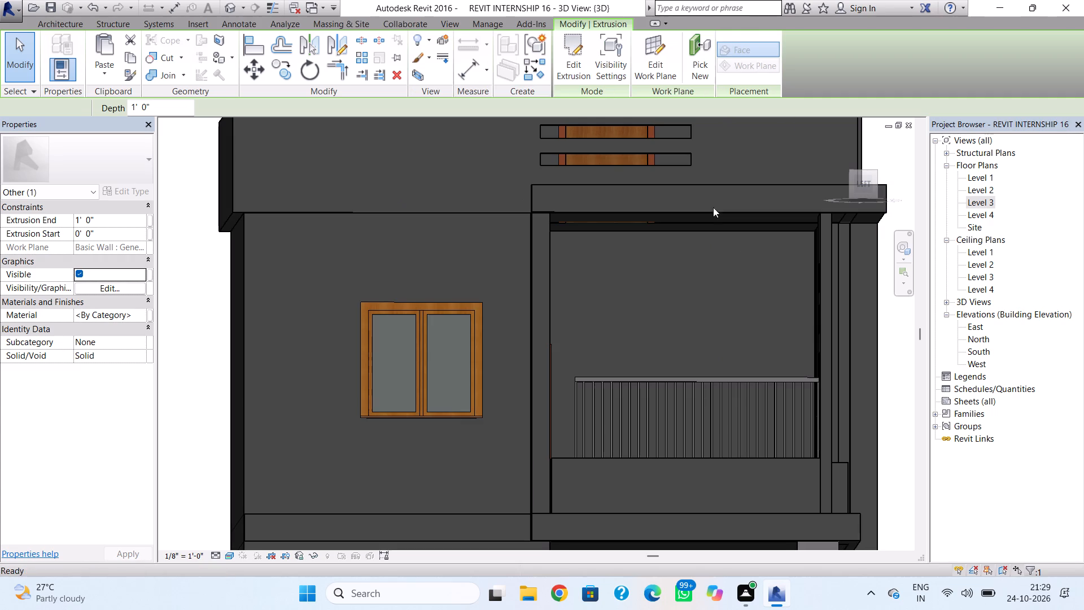
# Examine the shortened side band and the front balcony frame, checking the frame's vertical leg beside the railing.
pyautogui.keyDown('shift'); pyautogui.moveTo(665, 318); pyautogui.dragTo(516, 384, button='right'); pyautogui.keyUp('shift')
pyautogui.scroll(-2, 608, 313)
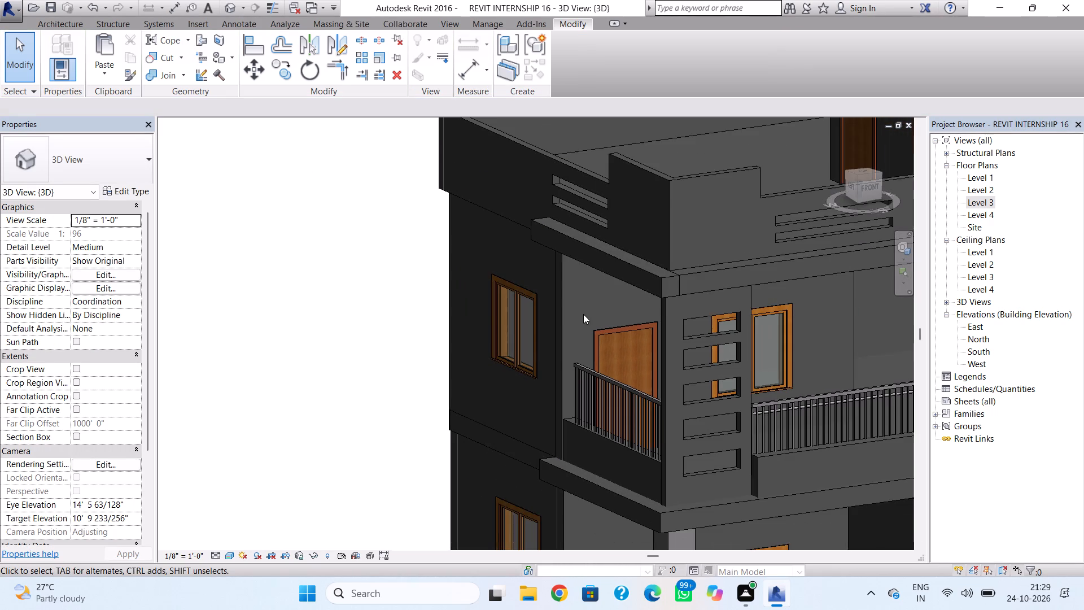
pyautogui.moveTo(543, 317); pyautogui.dragTo(526, 315, button='middle')
pyautogui.moveTo(633, 312); pyautogui.dragTo(453, 262, button='middle')
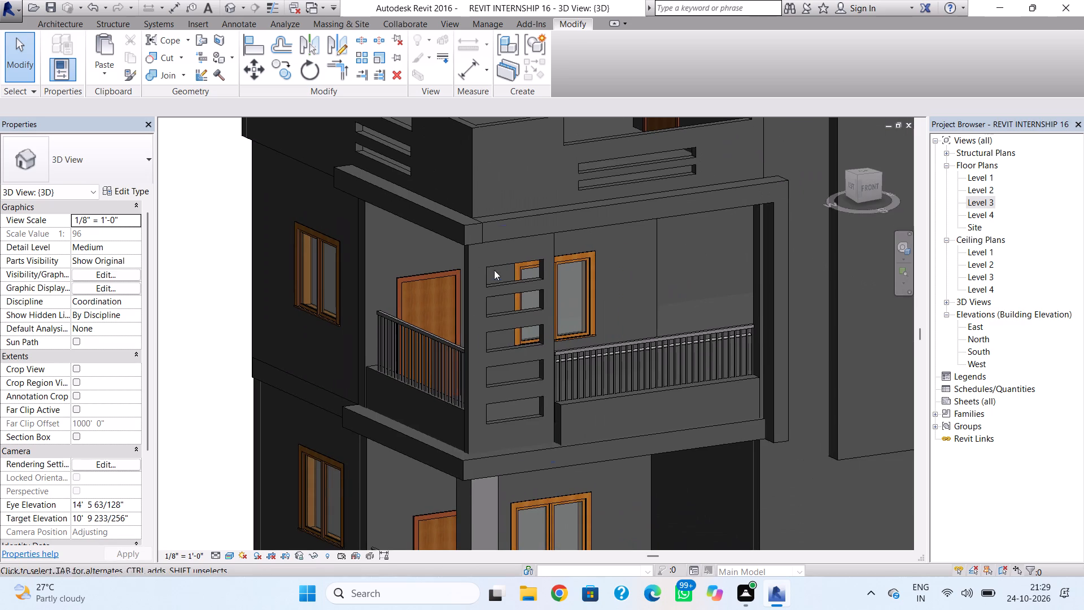
pyautogui.click(770, 267)
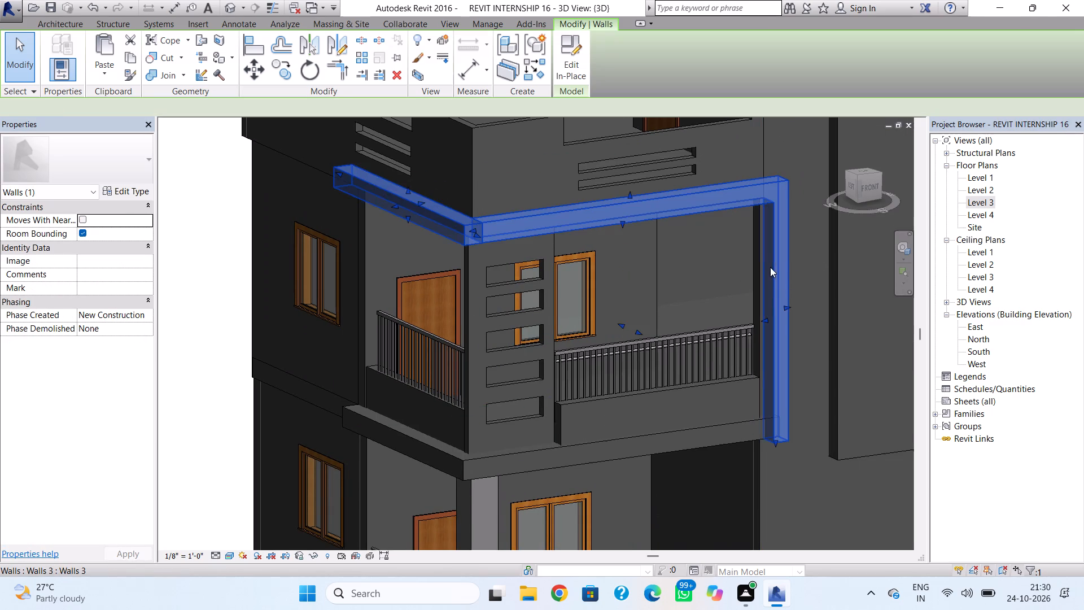
pyautogui.scroll(4, 768, 279)
pyautogui.click(764, 345)
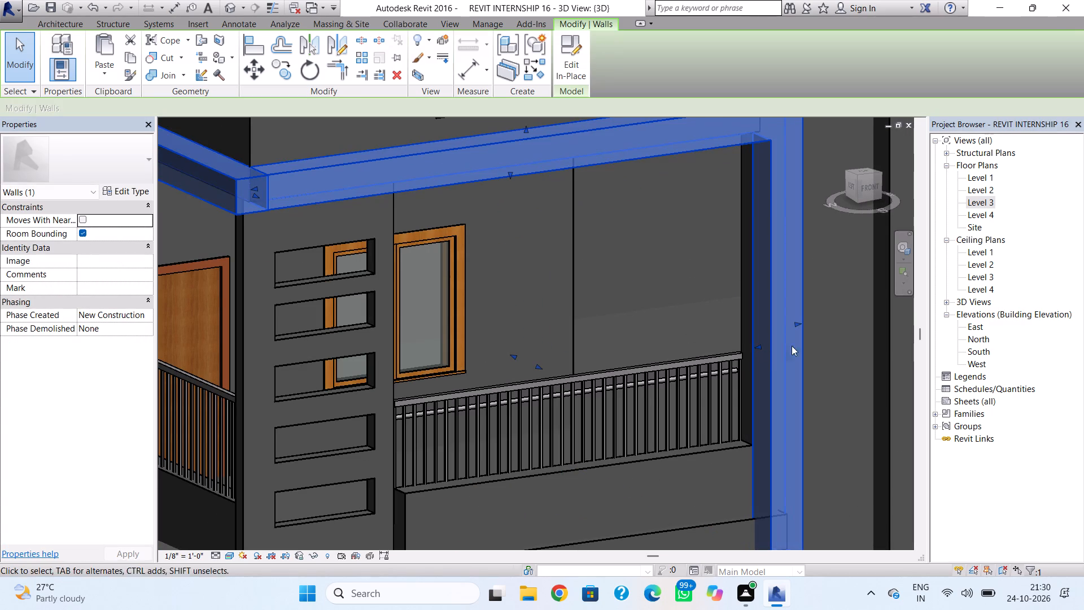
pyautogui.click(821, 343)
pyautogui.scroll(-3, 818, 345)
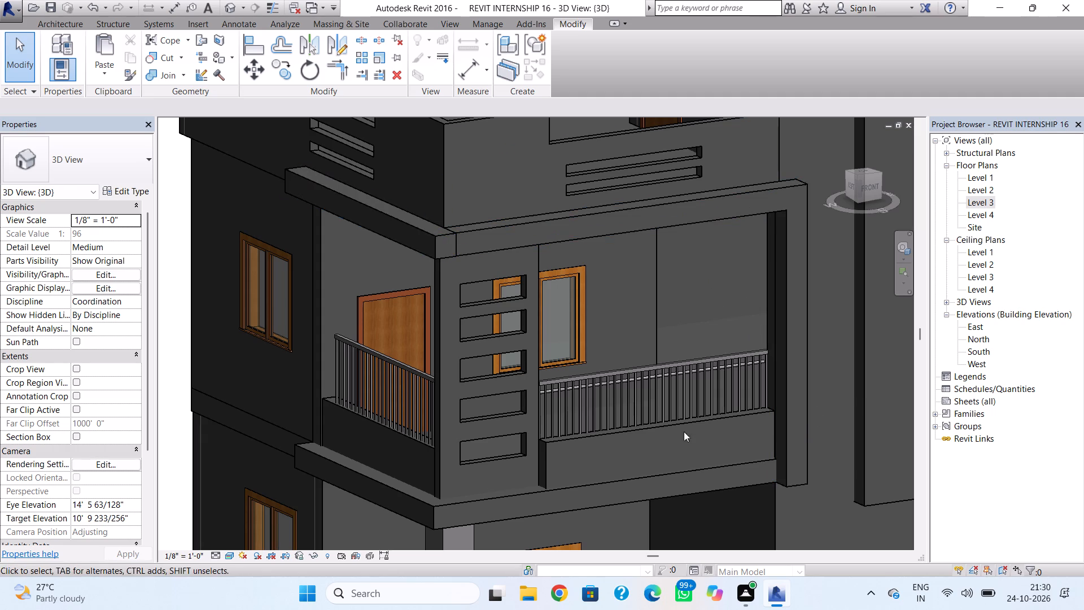
# Start a new in-place model in the Walls category with the suggested name.
pyautogui.doubleClick(60, 21)
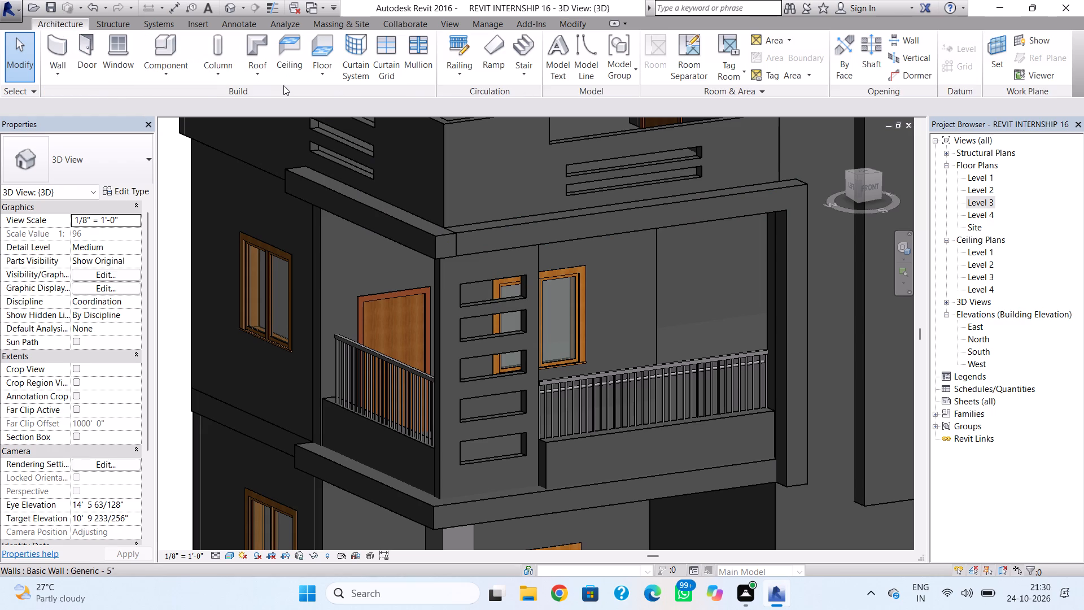
pyautogui.click(180, 80)
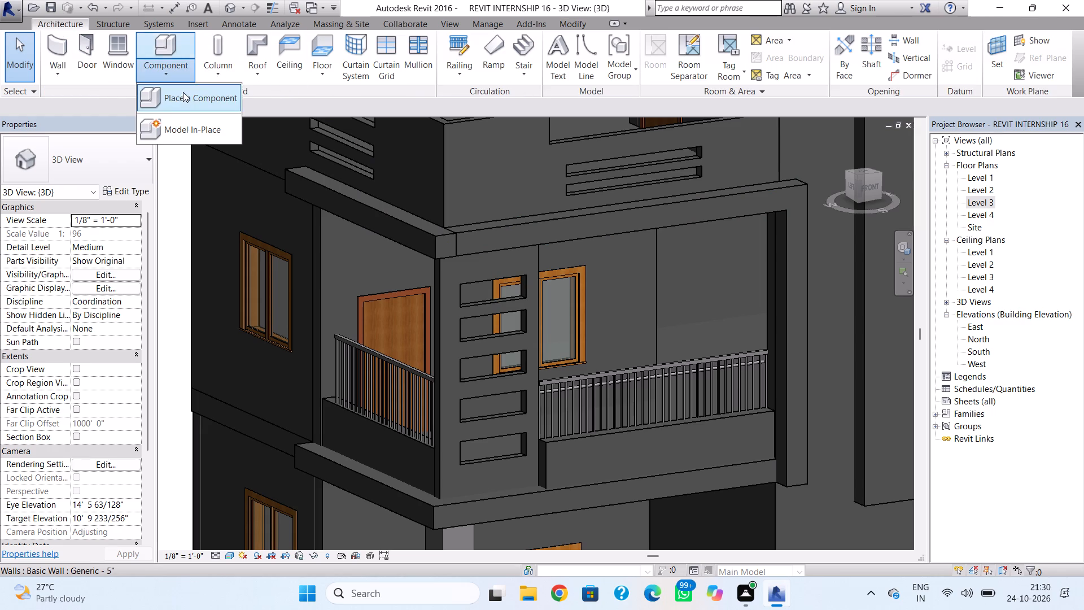
pyautogui.click(188, 121)
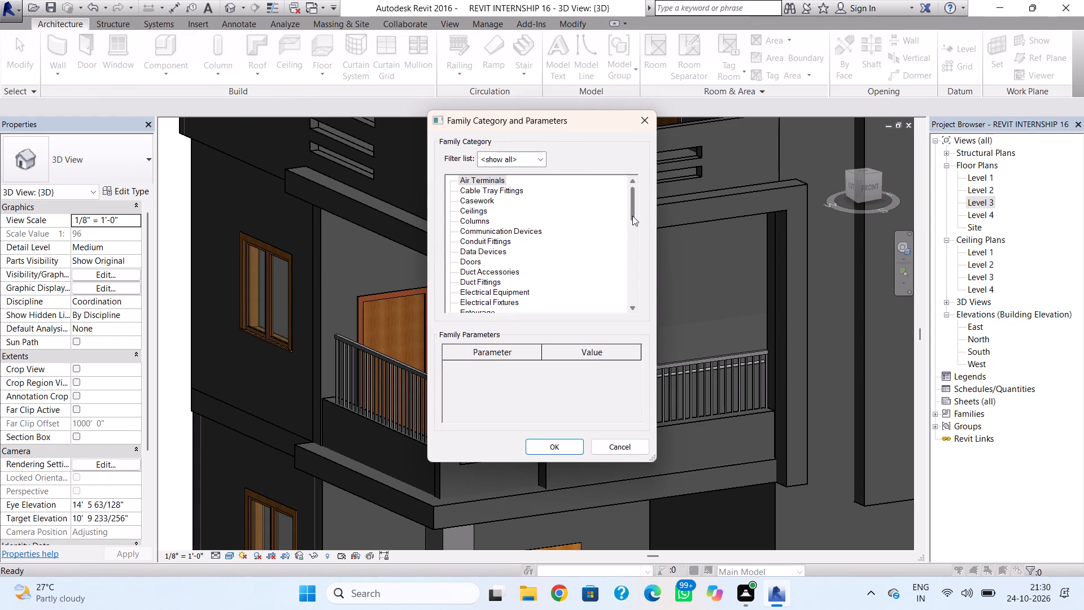
pyautogui.moveTo(632, 216); pyautogui.dragTo(635, 302)
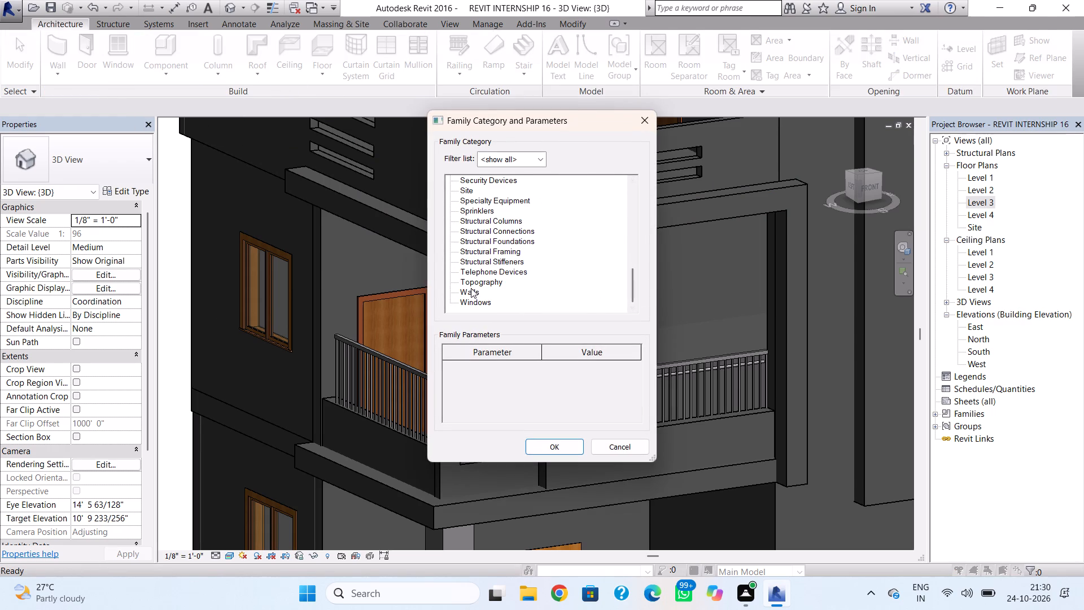
pyautogui.click(470, 288)
pyautogui.click(554, 446)
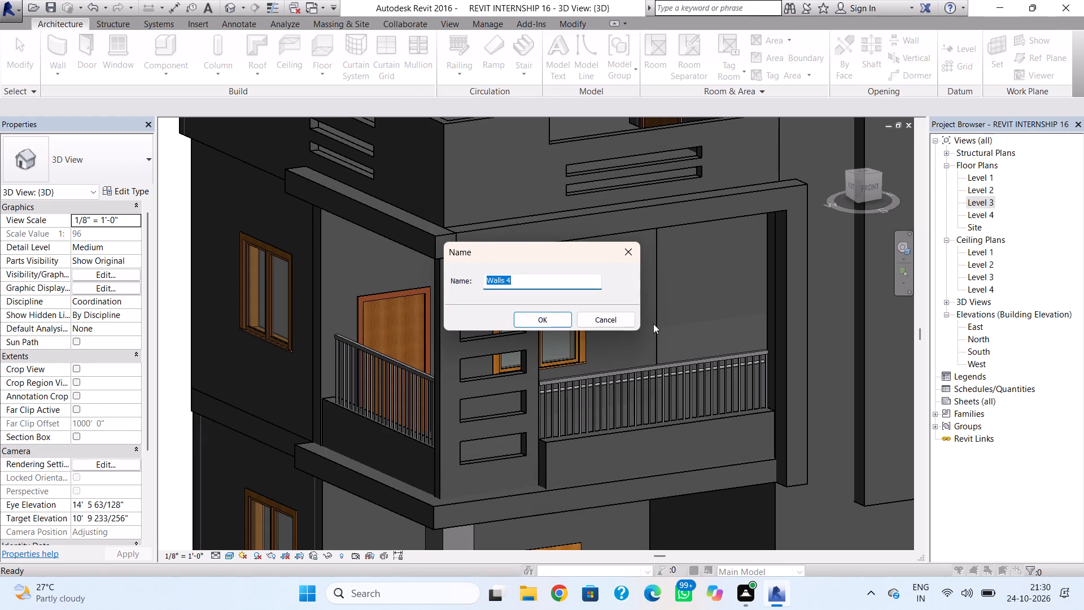
pyautogui.click(539, 319)
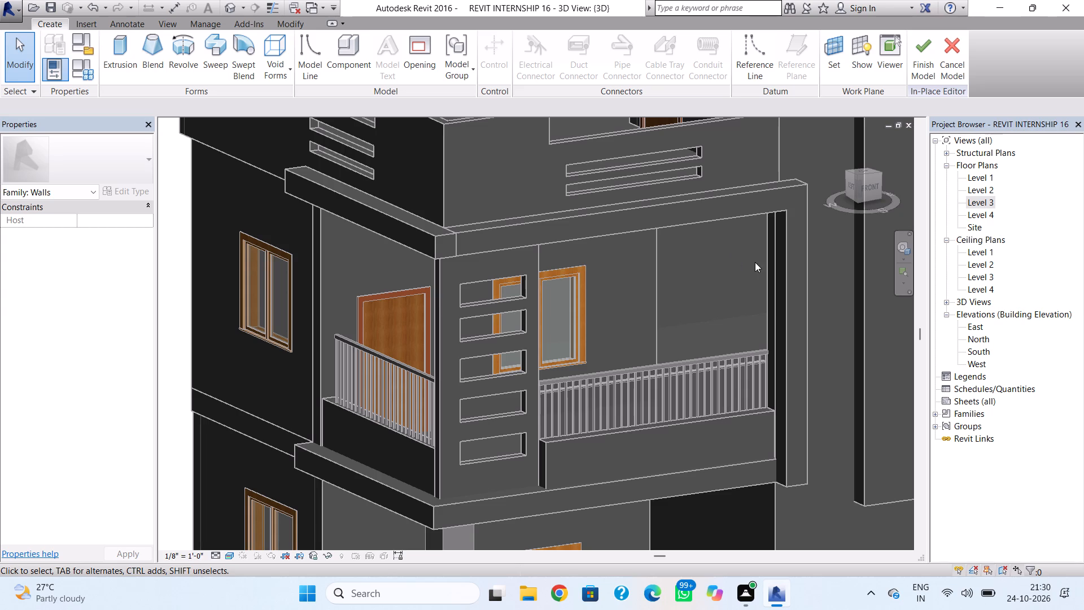
# Set the work plane by picking the front face of the slab band beneath the upper balcony.
pyautogui.scroll(-3, 744, 245)
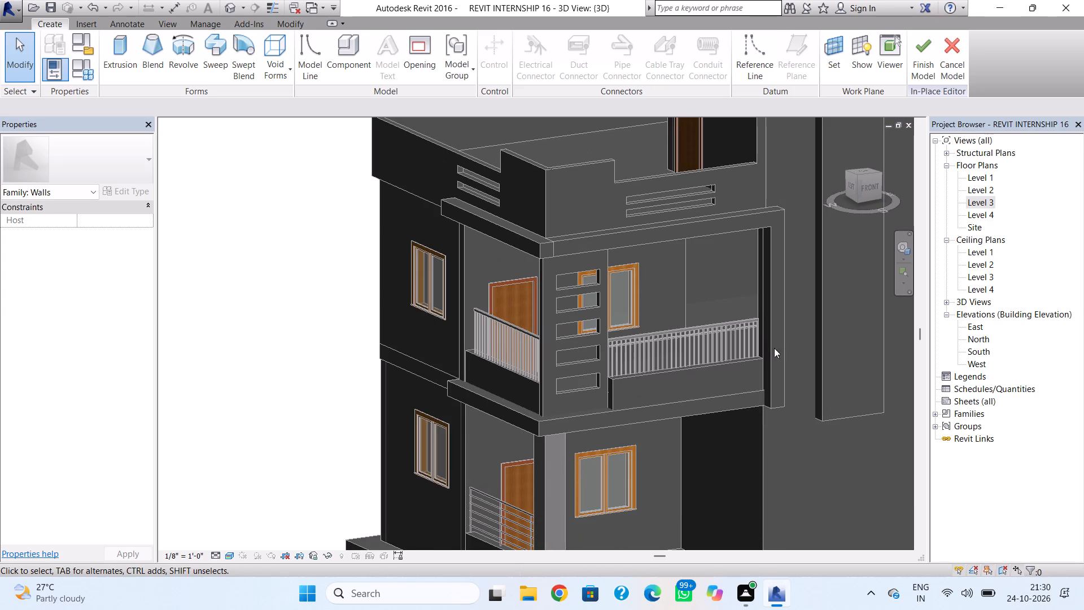
pyautogui.click(839, 58)
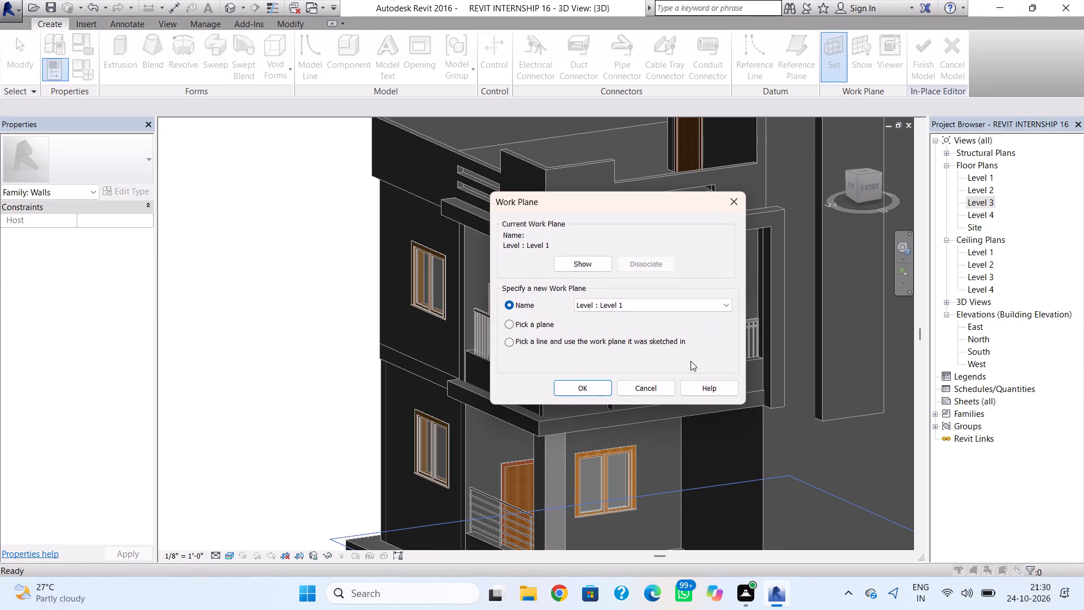
pyautogui.click(508, 325)
pyautogui.click(556, 384)
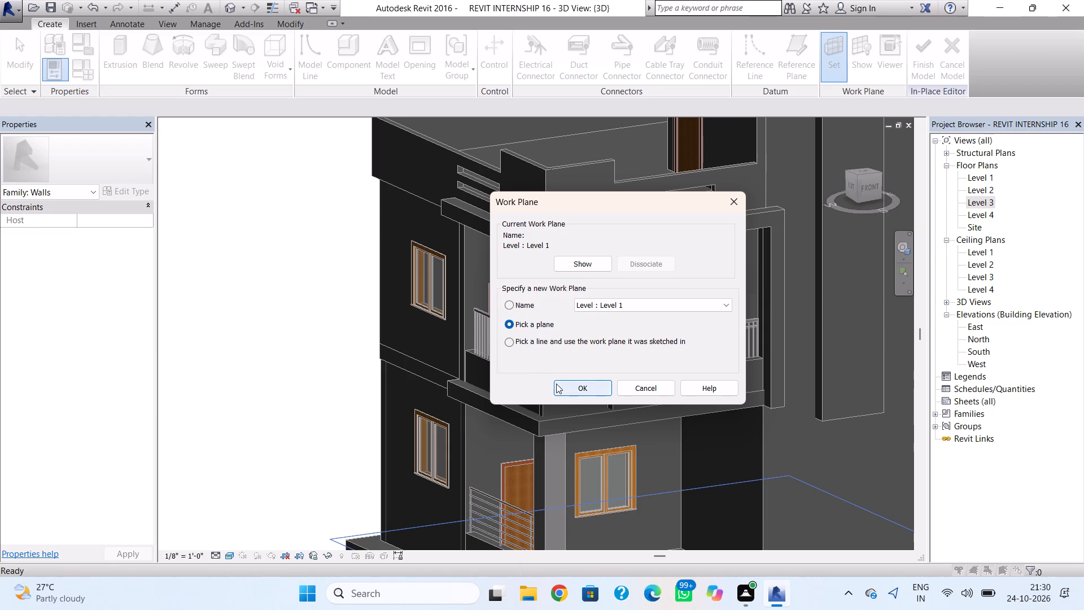
pyautogui.click(560, 423)
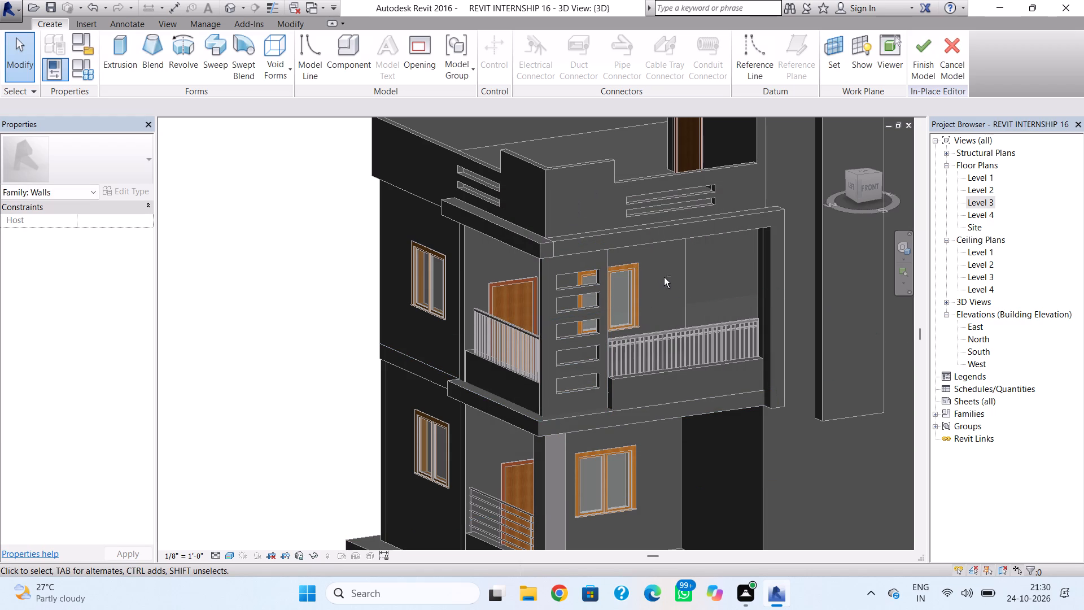
# Start an extrusion on the front face of the slab band beneath the upper balcony.
pyautogui.keyDown('shift'); pyautogui.moveTo(664, 277); pyautogui.dragTo(606, 227, button='right'); pyautogui.keyUp('shift')
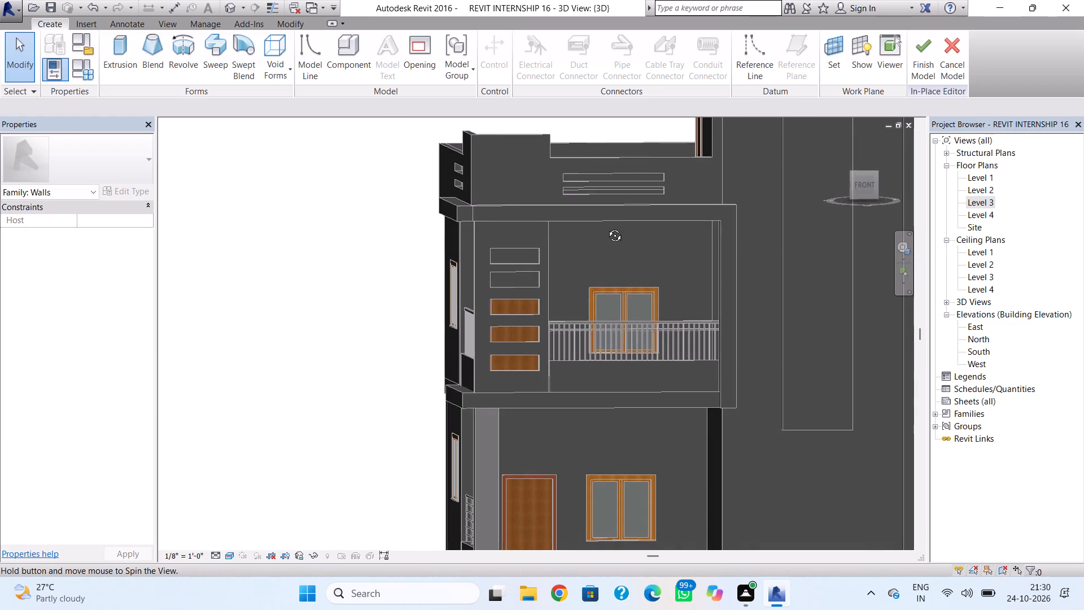
pyautogui.keyDown('shift'); pyautogui.moveTo(606, 227); pyautogui.dragTo(605, 219, button='right'); pyautogui.keyUp('shift')
pyautogui.click(118, 45)
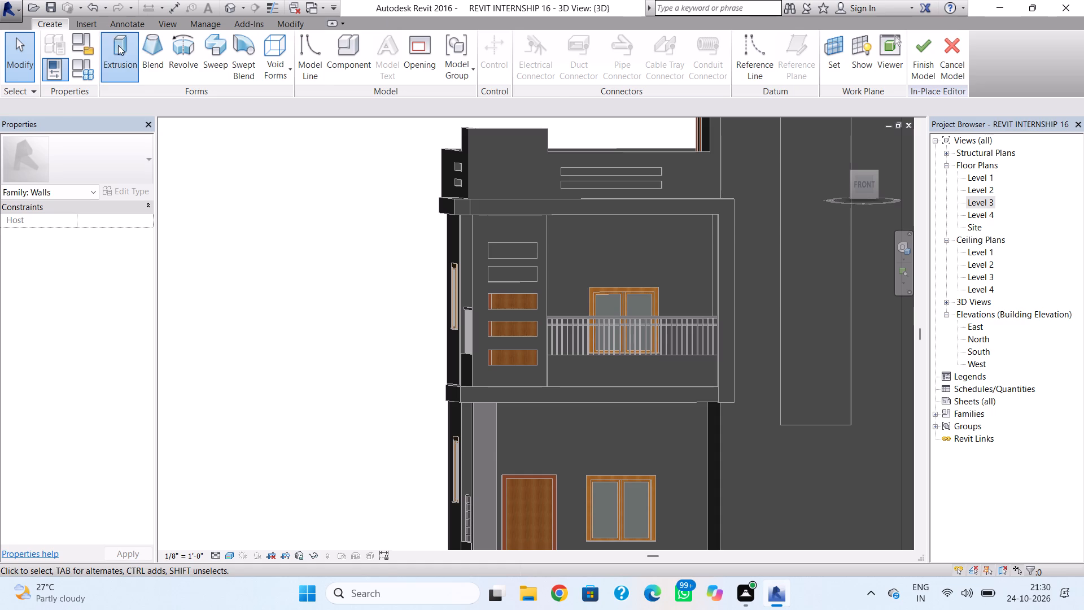
pyautogui.keyDown('shift'); pyautogui.moveTo(737, 424); pyautogui.dragTo(727, 423, button='right'); pyautogui.keyUp('shift')
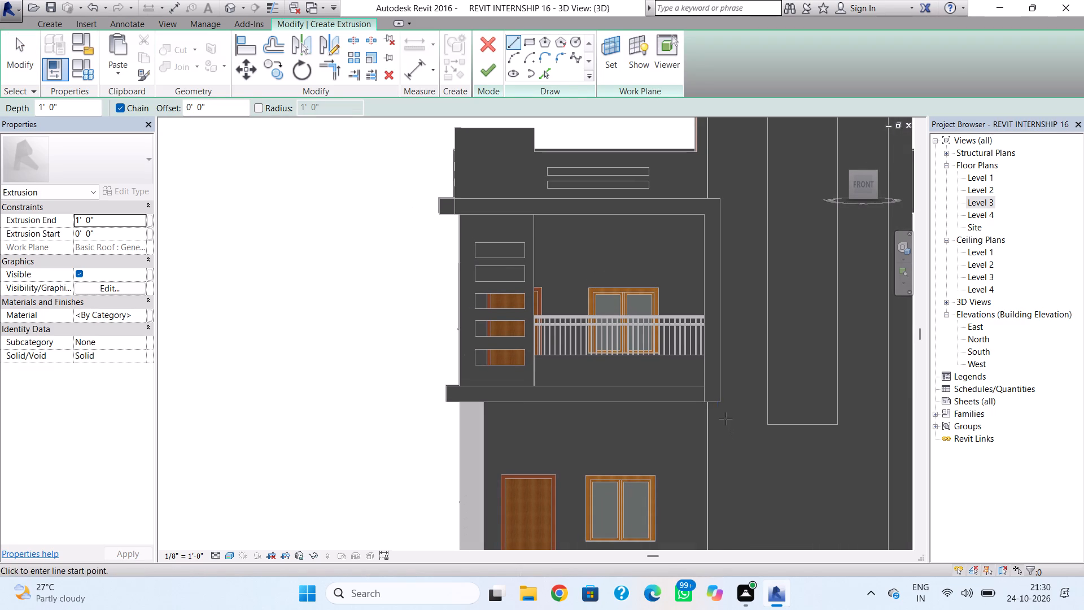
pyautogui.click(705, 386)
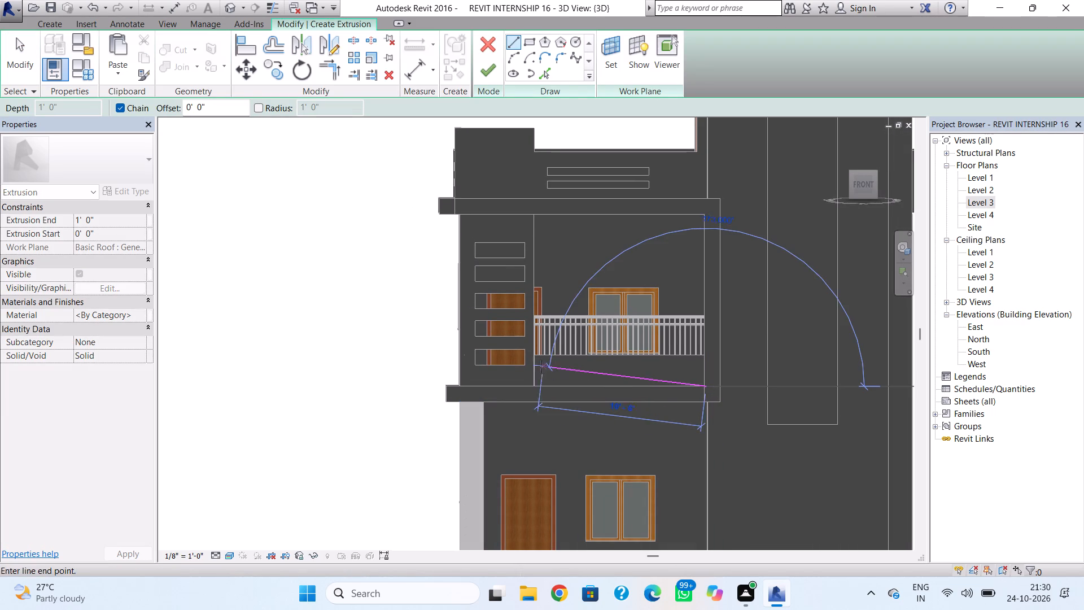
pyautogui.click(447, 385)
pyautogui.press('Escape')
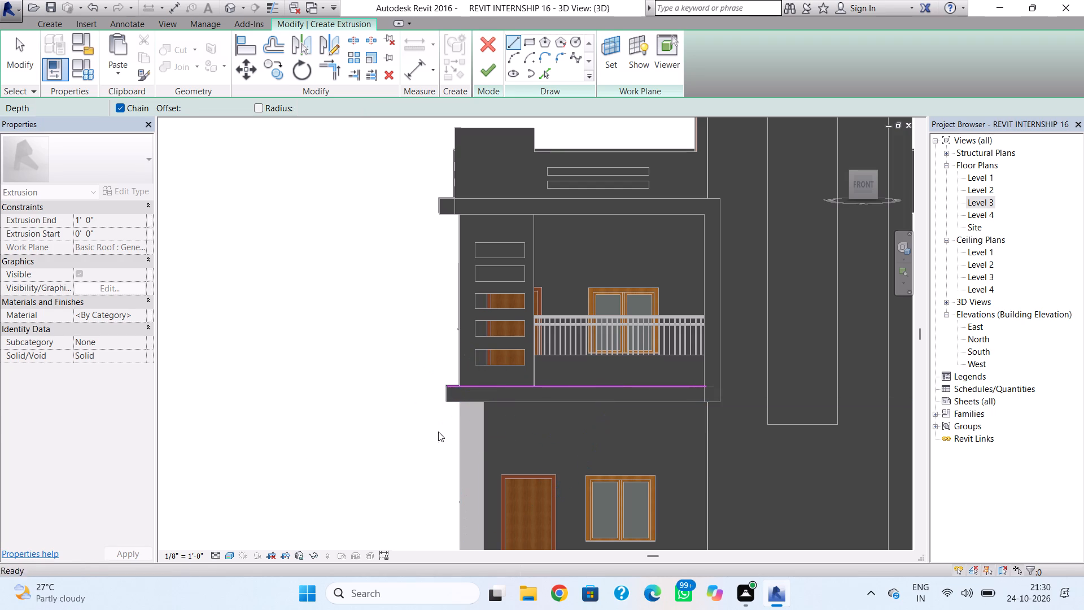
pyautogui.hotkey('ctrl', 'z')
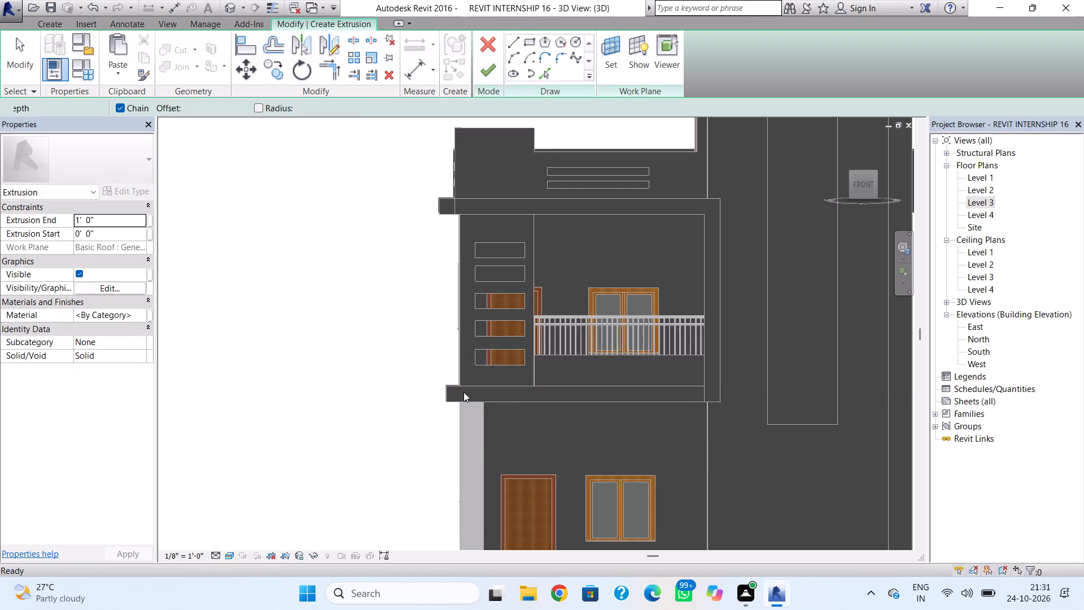
# Sketch a closed rectangle over the slab band up to the balcony frame's inner edge and finish the extrusion at 1' 0" depth.
pyautogui.click(703, 387)
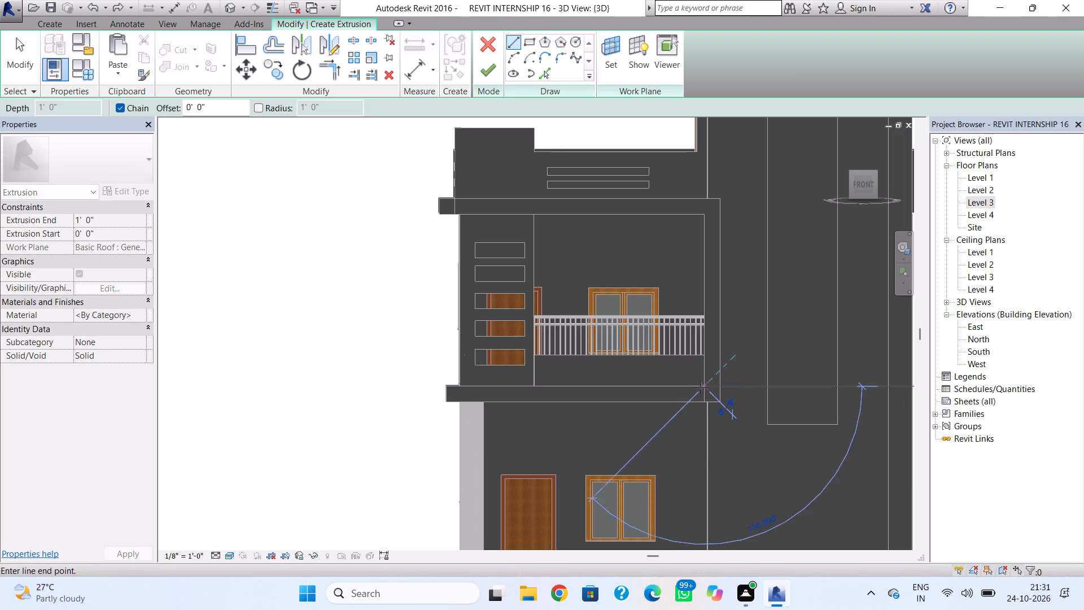
pyautogui.click(449, 387)
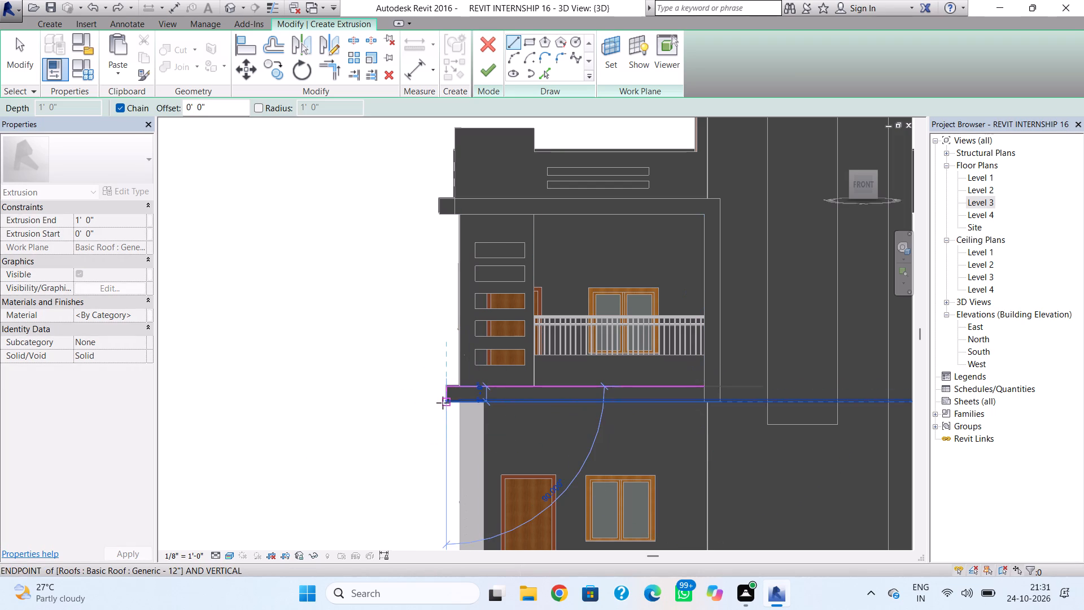
pyautogui.click(447, 403)
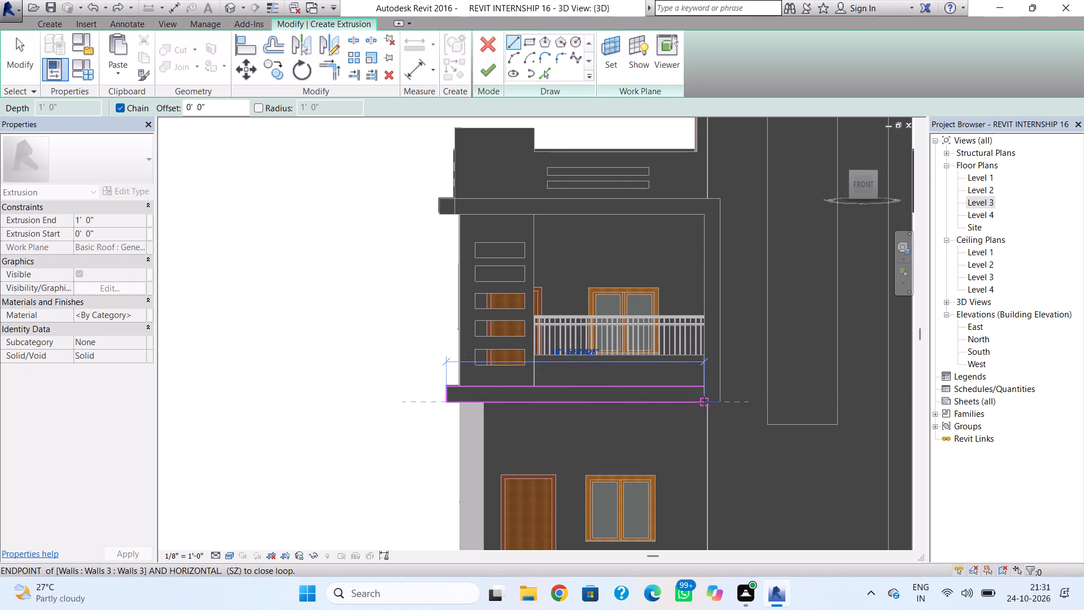
pyautogui.click(704, 403)
pyautogui.click(705, 389)
pyautogui.press('Escape')
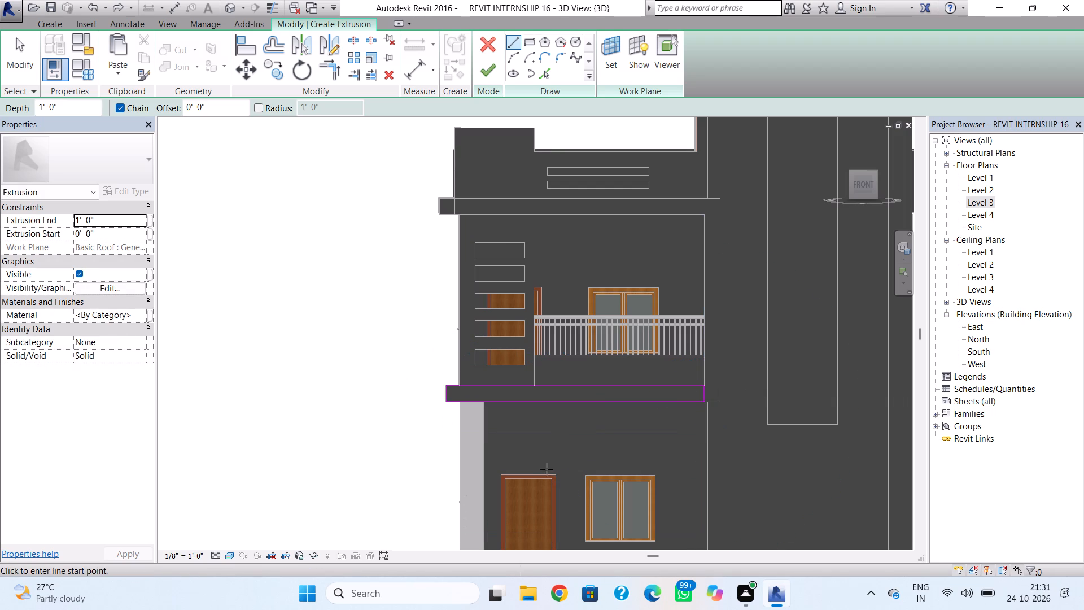
pyautogui.click(476, 67)
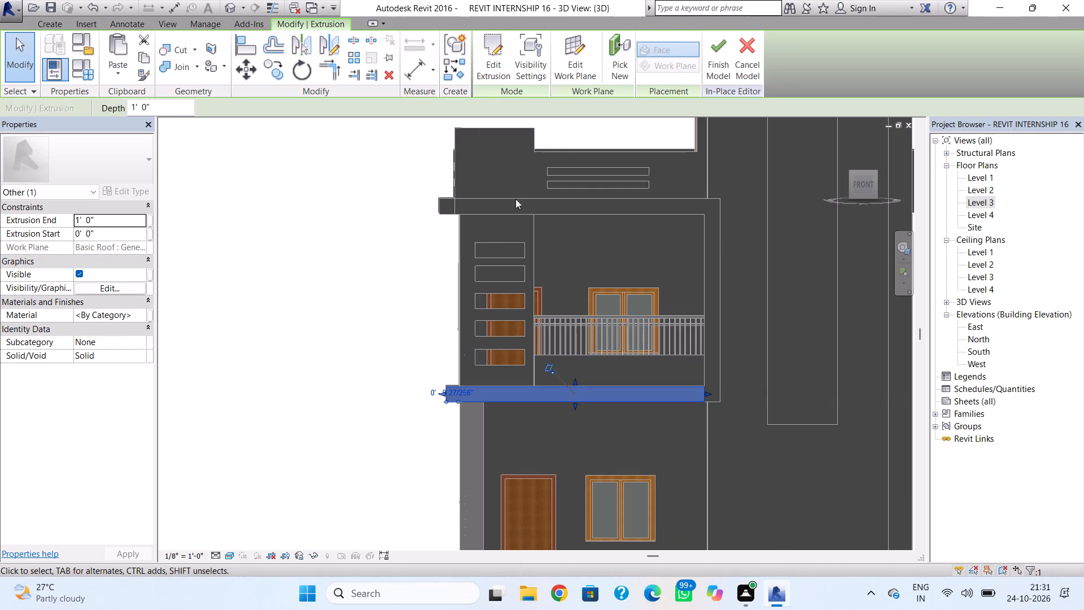
# Adjust the extrusion's rear face to meet the slab band's front face, and finish the in-place model.
pyautogui.keyDown('shift'); pyautogui.moveTo(460, 369); pyautogui.dragTo(607, 483, button='right'); pyautogui.keyUp('shift')
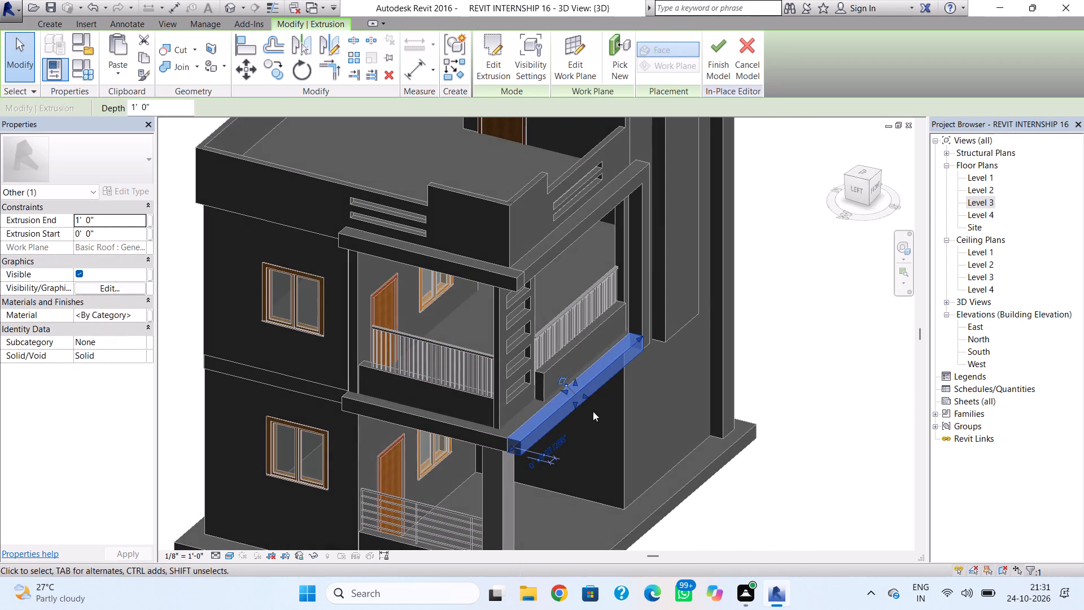
pyautogui.scroll(4, 559, 392)
pyautogui.click(571, 391)
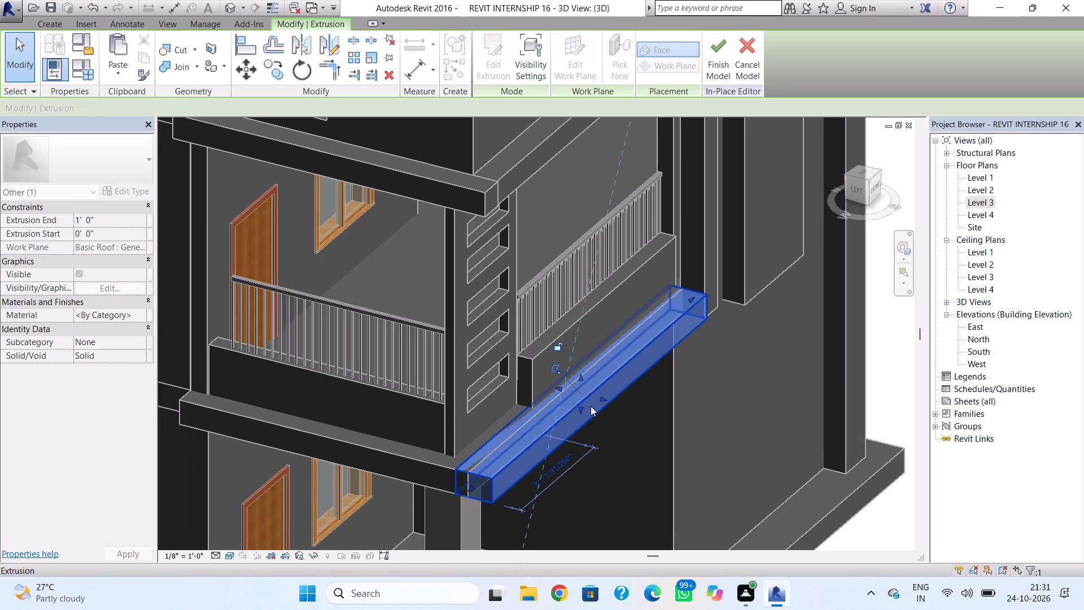
pyautogui.moveTo(560, 386); pyautogui.dragTo(572, 393)
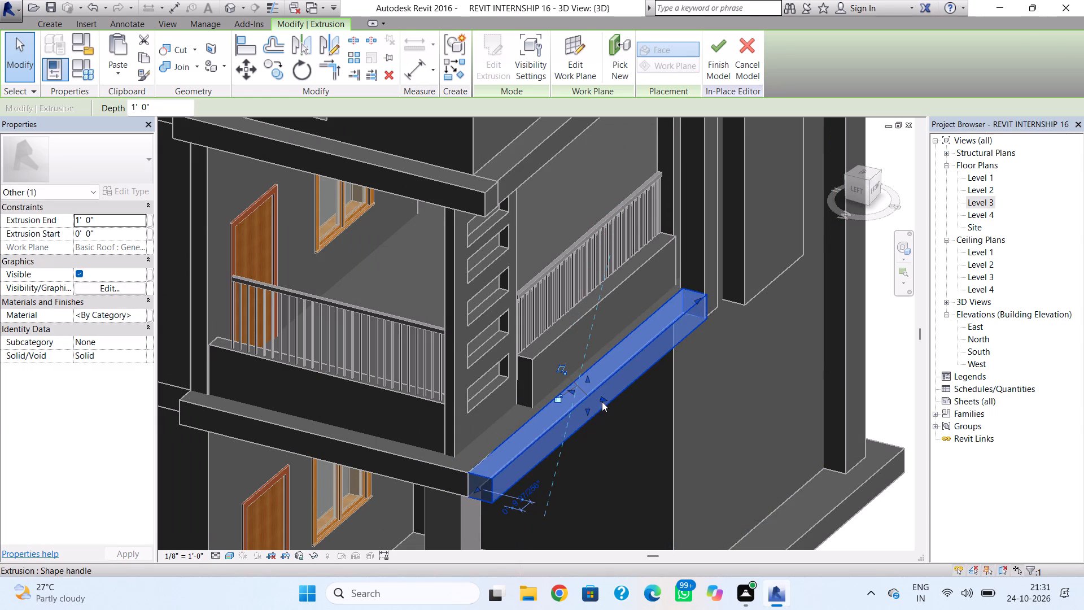
pyautogui.click(602, 402)
pyautogui.click(655, 440)
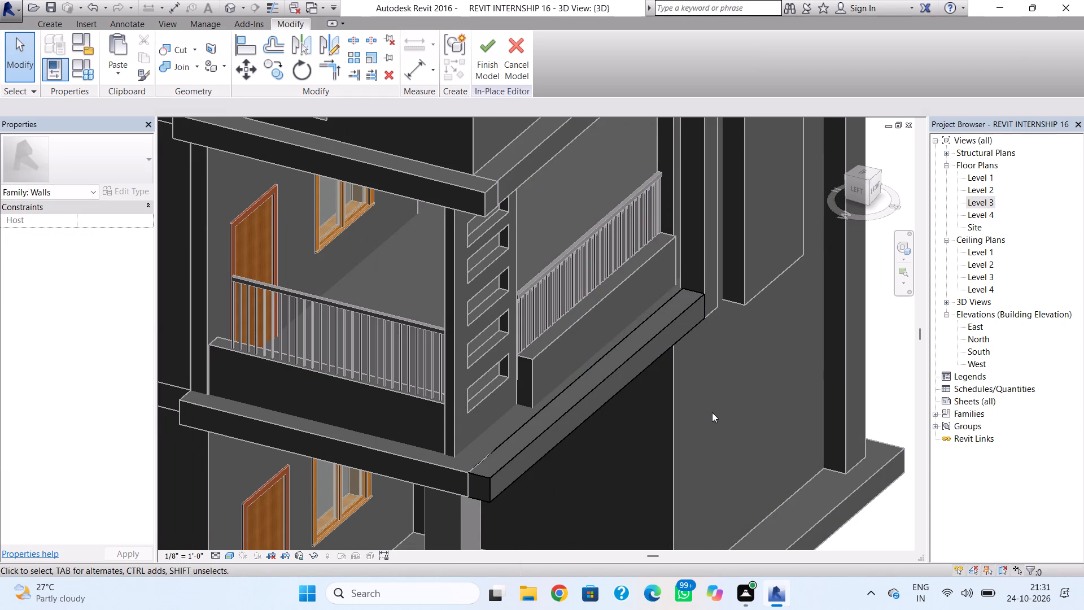
pyautogui.keyDown('shift'); pyautogui.moveTo(729, 407); pyautogui.dragTo(647, 387, button='right'); pyautogui.keyUp('shift')
pyautogui.scroll(-5, 646, 378)
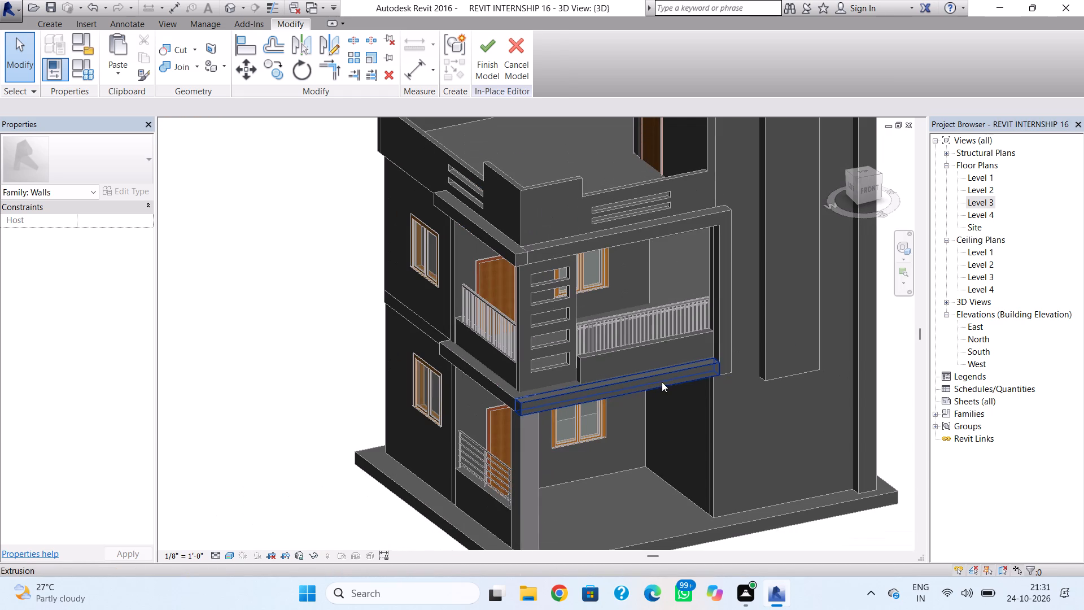
pyautogui.click(487, 53)
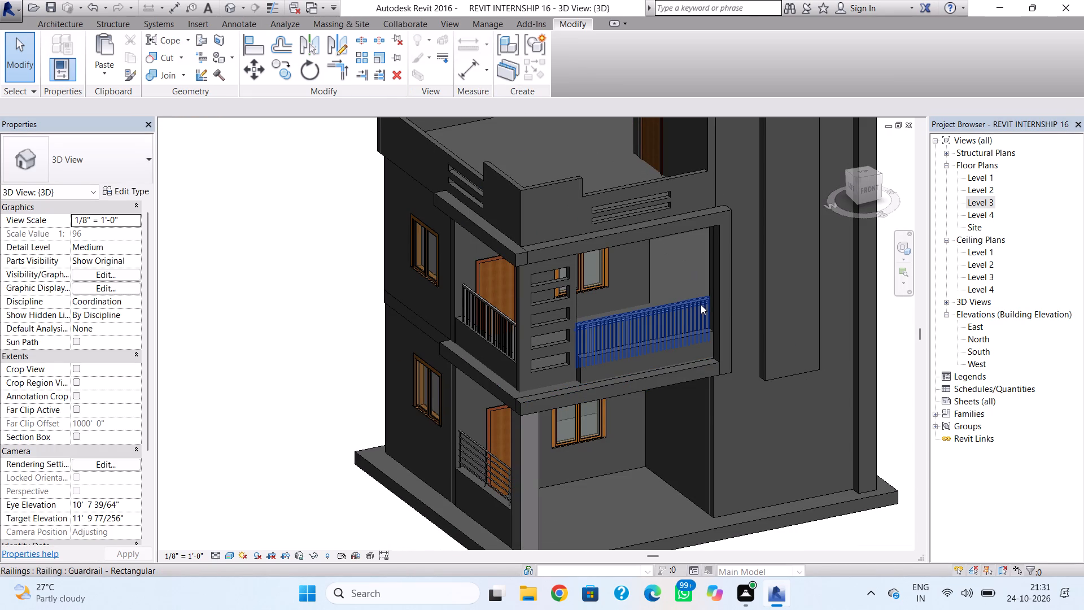
# Place a Fixed 16" x 72" window on the upper part of the stair tower's front recessed strip.
pyautogui.scroll(-1, 705, 310)
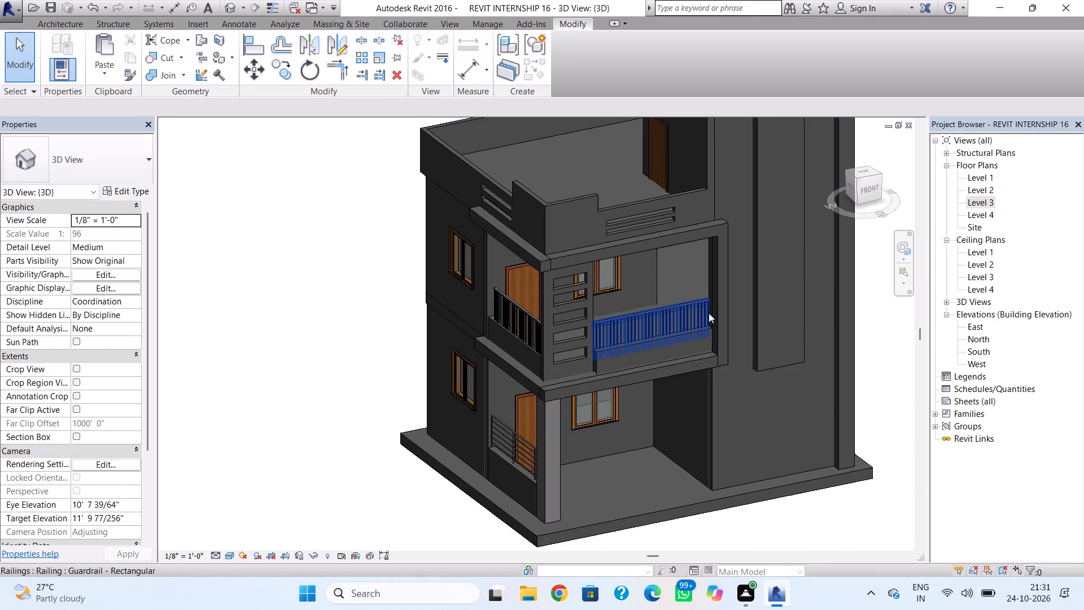
pyautogui.keyDown('shift'); pyautogui.moveTo(709, 313); pyautogui.dragTo(658, 277, button='right'); pyautogui.keyUp('shift')
pyautogui.scroll(-1, 714, 295)
pyautogui.moveTo(714, 295); pyautogui.dragTo(728, 320, button='middle')
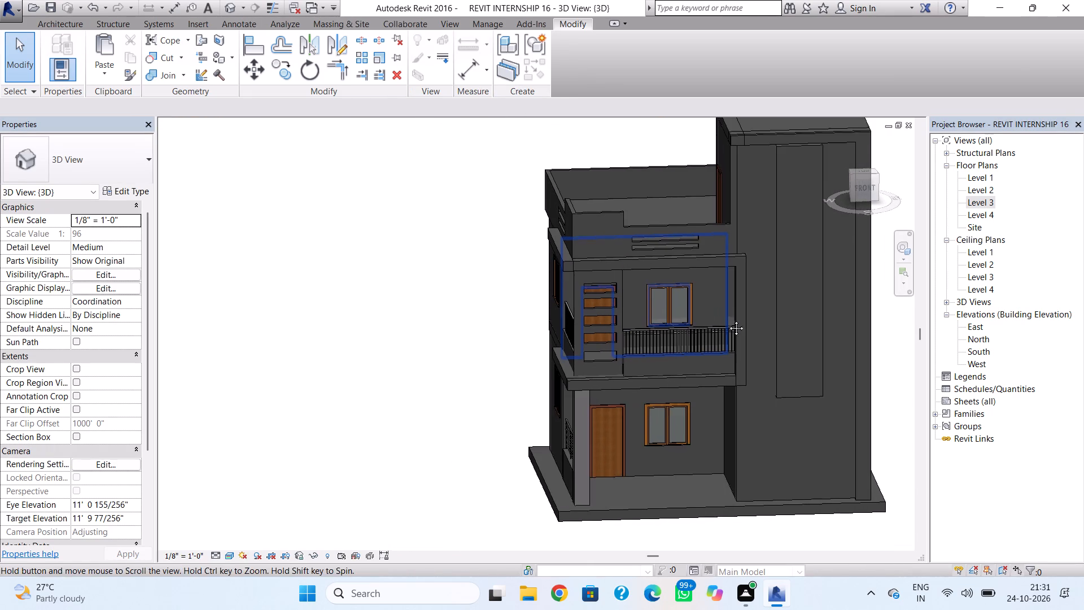
pyautogui.moveTo(728, 320); pyautogui.dragTo(710, 371, button='middle')
pyautogui.click(71, 23)
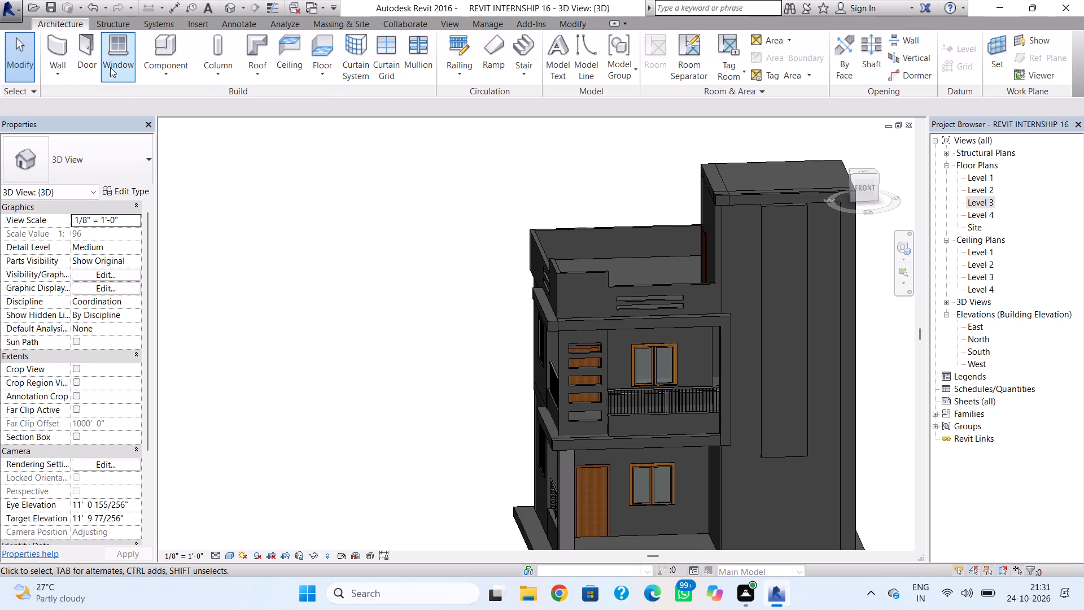
pyautogui.click(111, 67)
pyautogui.click(116, 163)
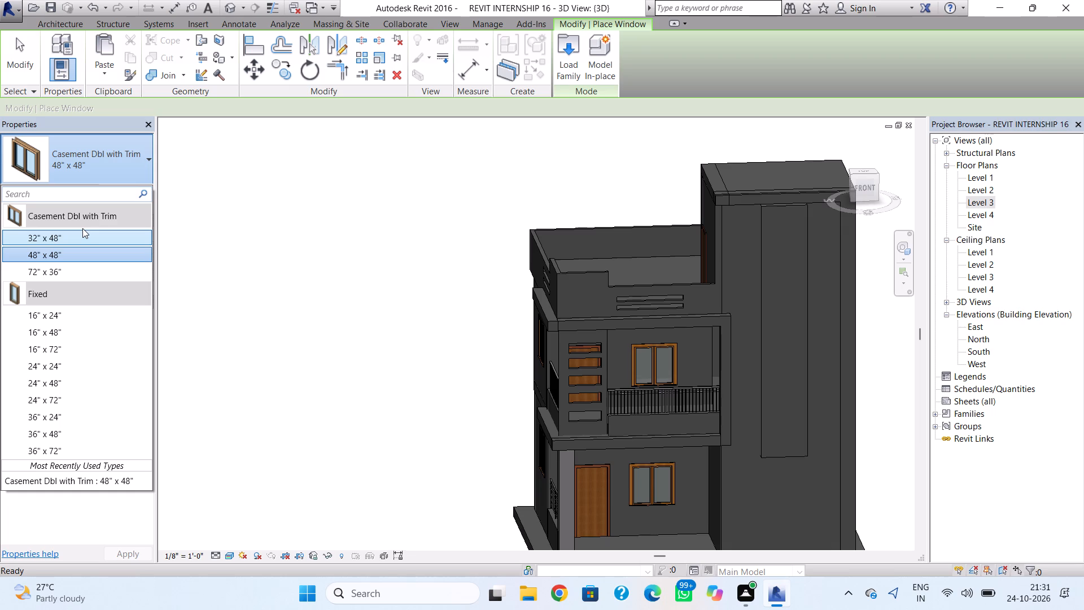
pyautogui.click(57, 350)
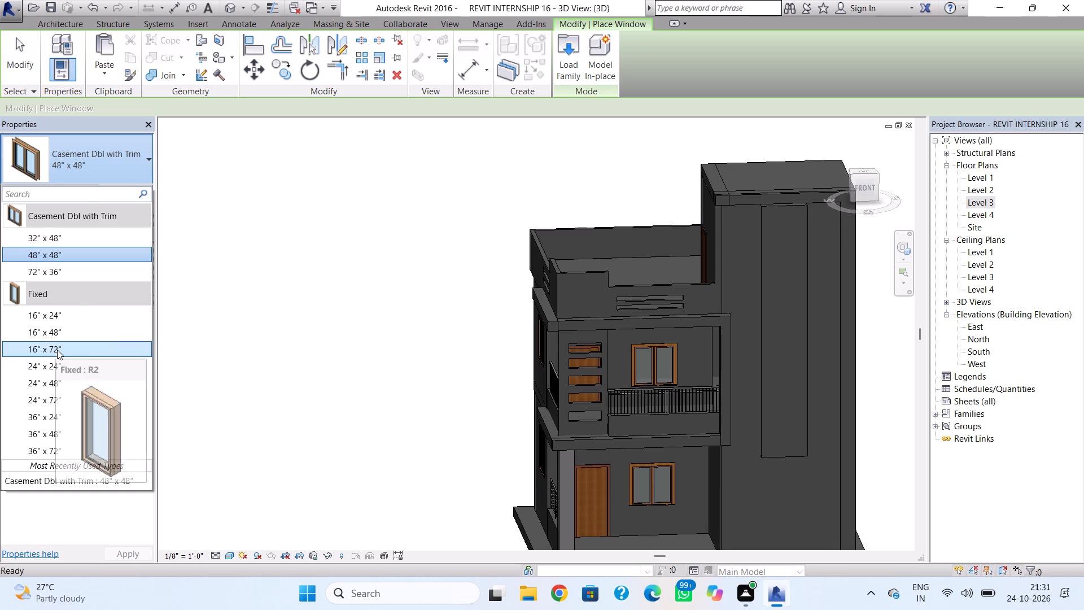
pyautogui.click(784, 308)
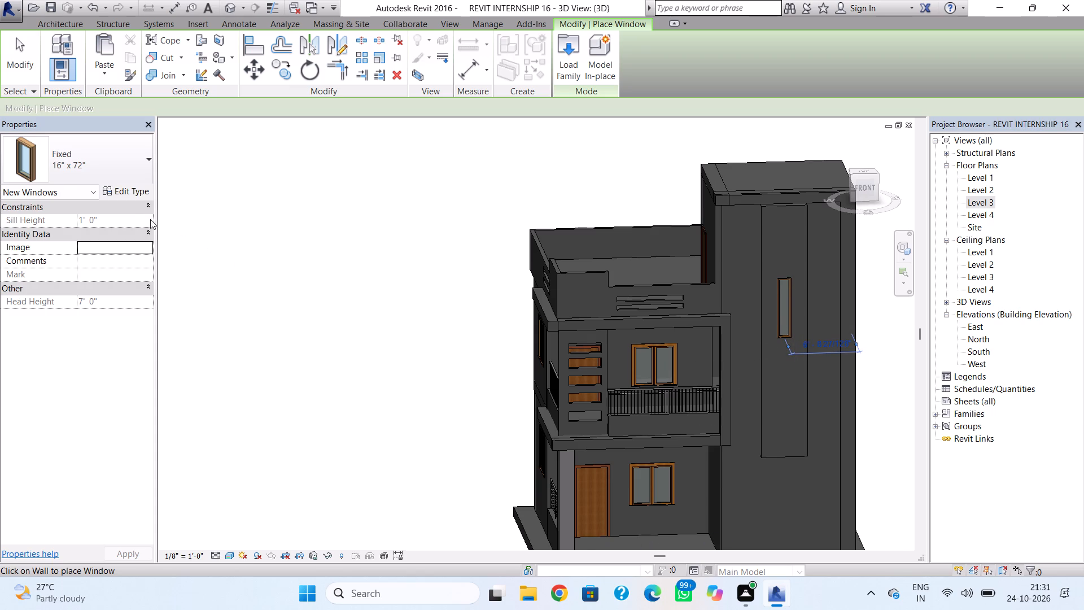
# Set the Fixed 16" x 72" window type's width to 2' in its type properties.
pyautogui.click(115, 189)
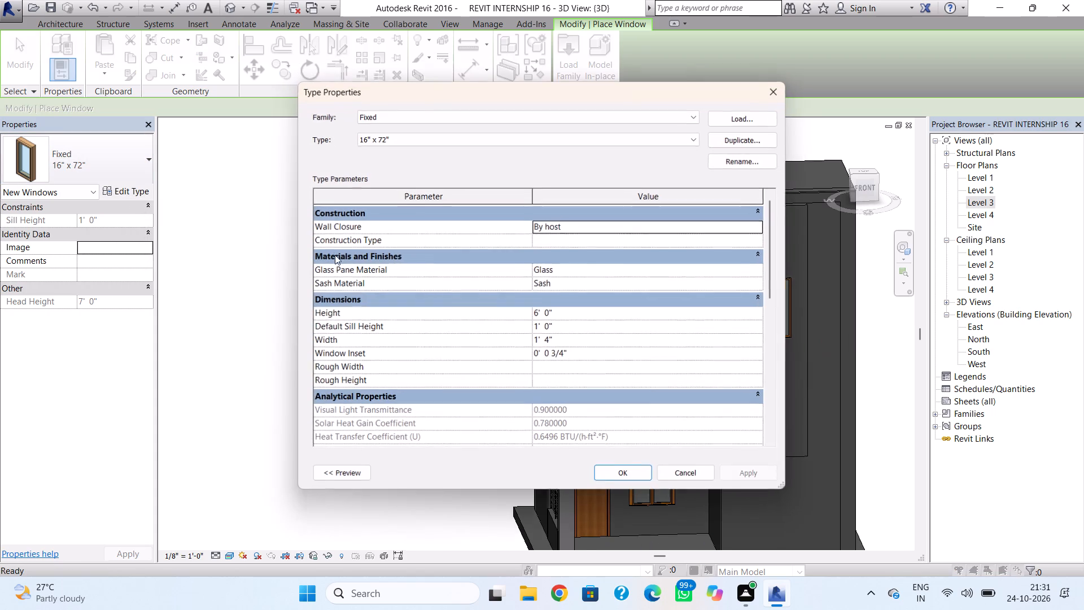
pyautogui.scroll(-4, 563, 339)
pyautogui.scroll(1, 564, 343)
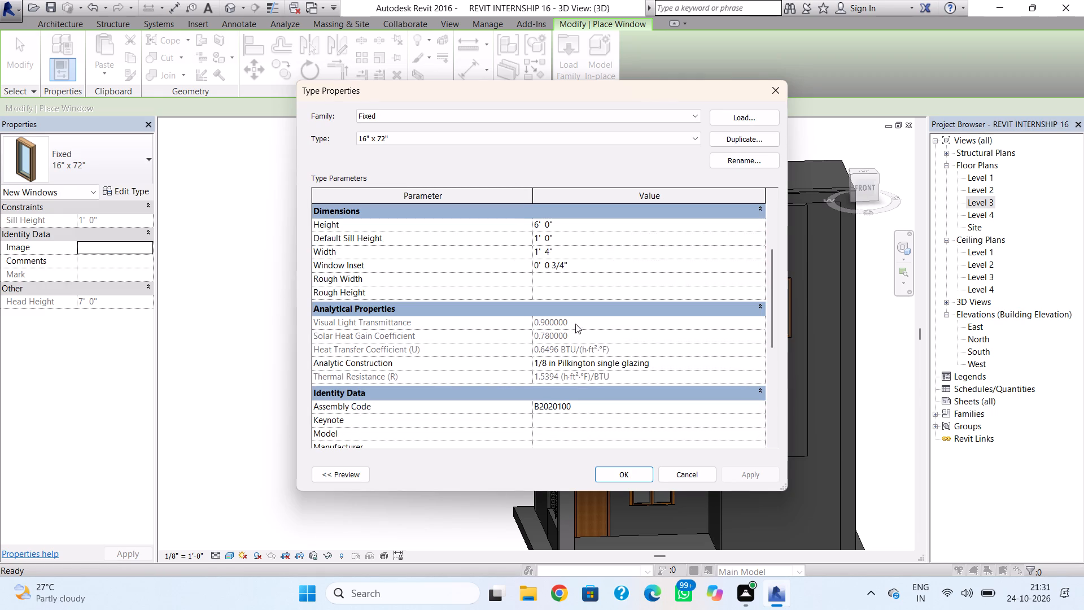
pyautogui.scroll(-4, 562, 285)
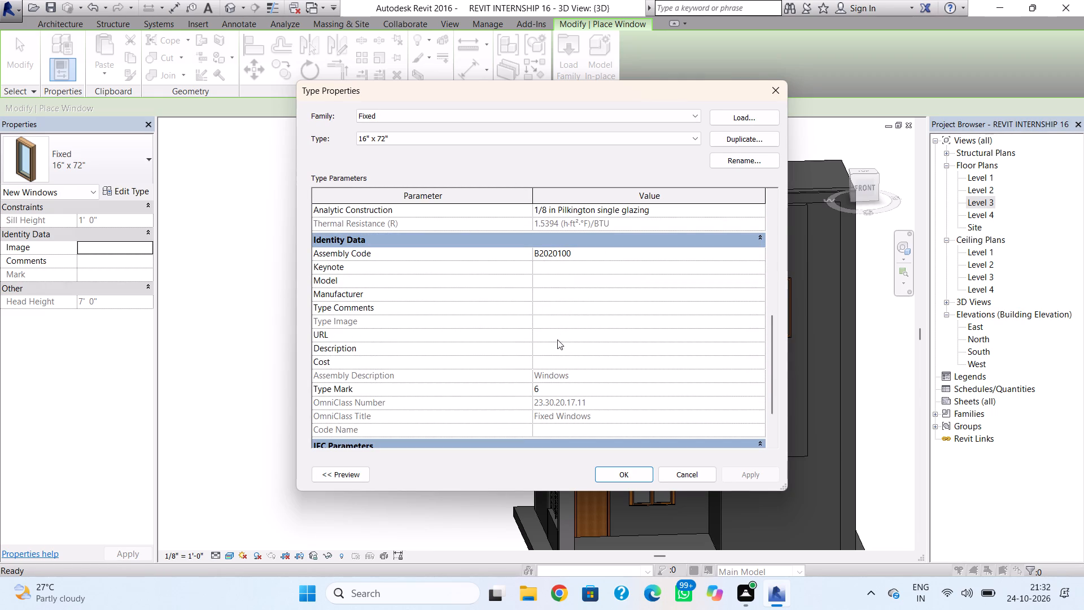
pyautogui.scroll(-2, 561, 359)
pyautogui.scroll(6, 561, 359)
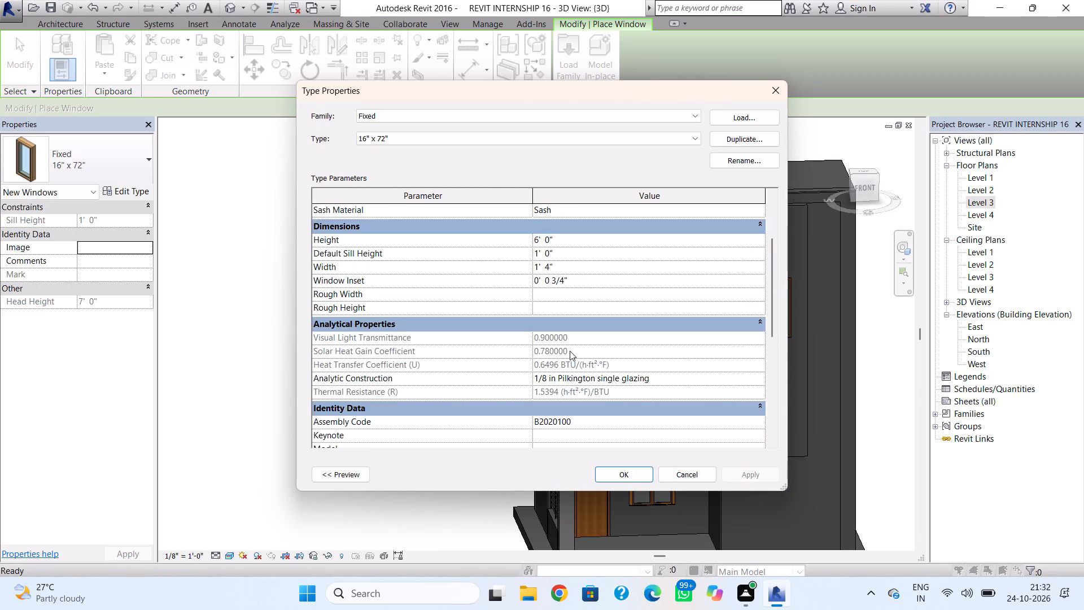
pyautogui.scroll(5, 573, 346)
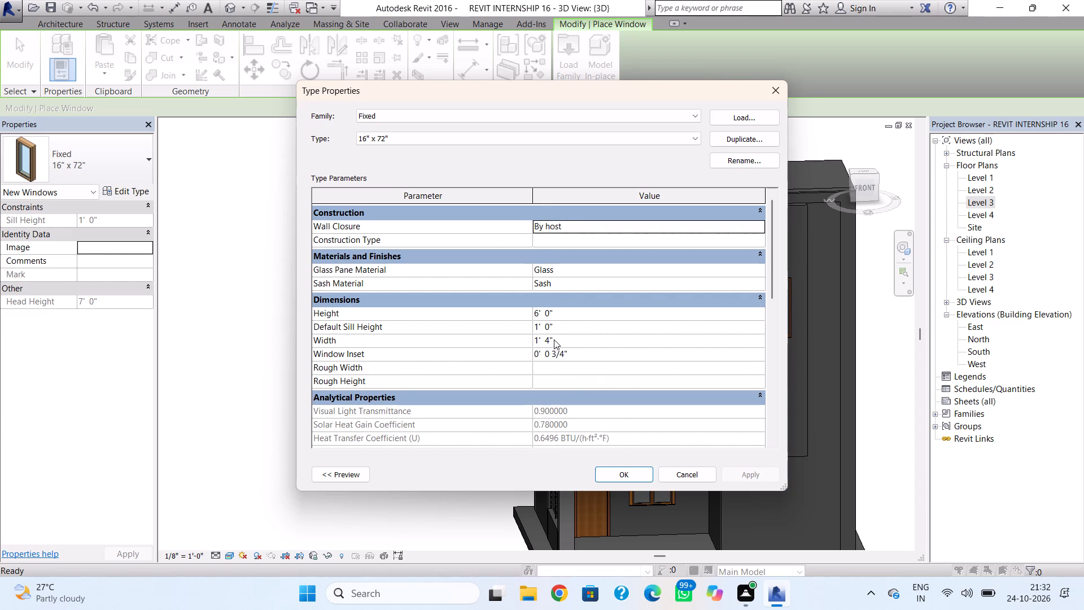
pyautogui.click(556, 338)
pyautogui.press('BackSpace')
pyautogui.press('BackSpace')
pyautogui.press('BackSpace')
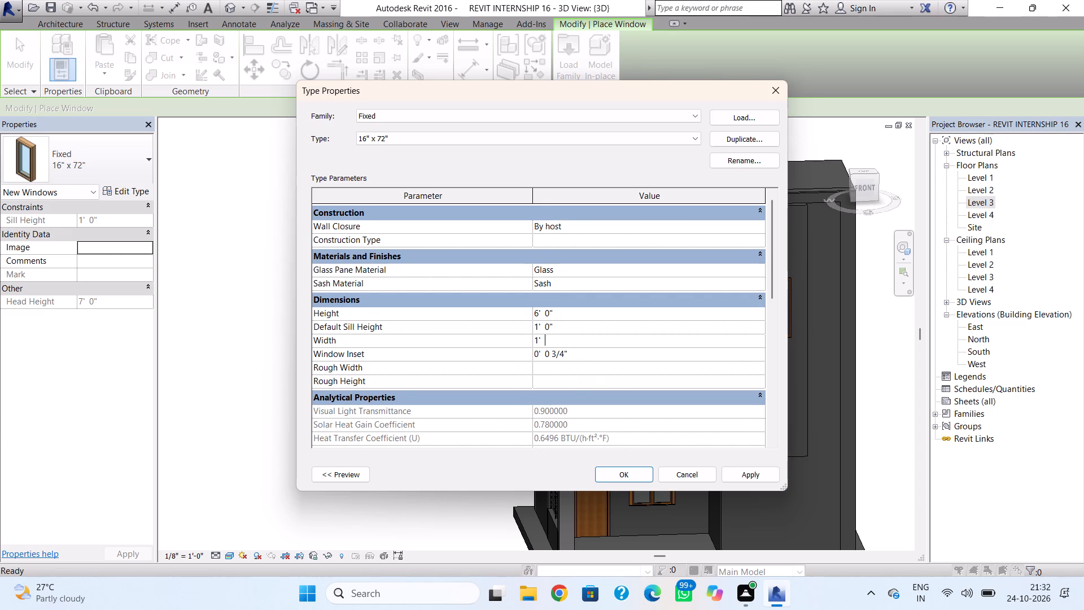
pyautogui.press('BackSpace')
pyautogui.press('BackSpace')
pyautogui.press('BackSpace')
pyautogui.press('BackSpace')
pyautogui.write("3'")
pyautogui.press('BackSpace')
pyautogui.press('BackSpace')
pyautogui.press('BackSpace')
pyautogui.write("2'")
pyautogui.press('Return')
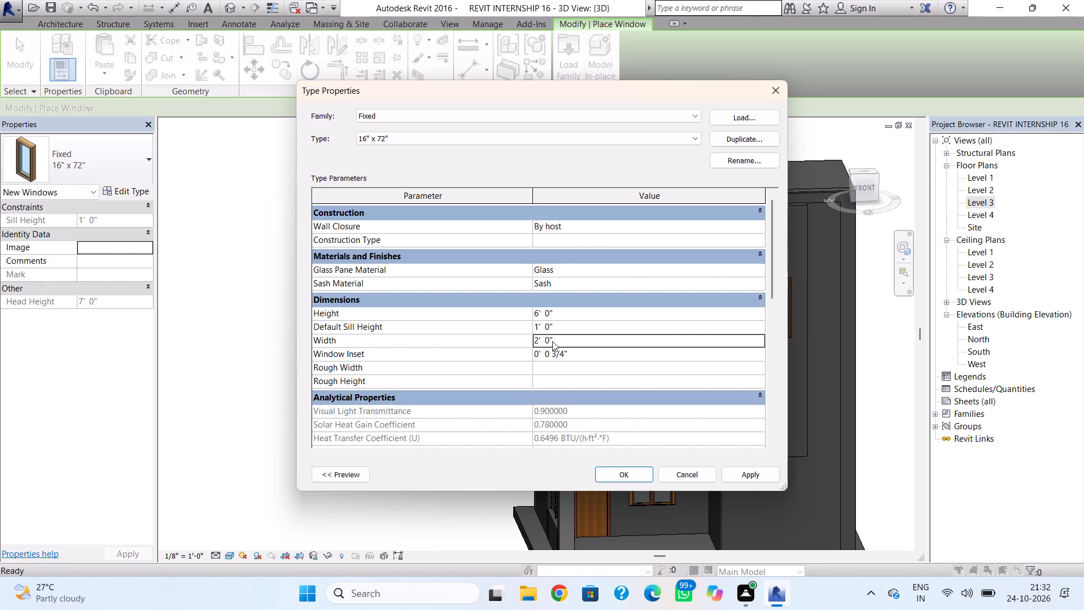
# Set the window type's height to 8', apply the type changes and leave window placement.
pyautogui.click(571, 317)
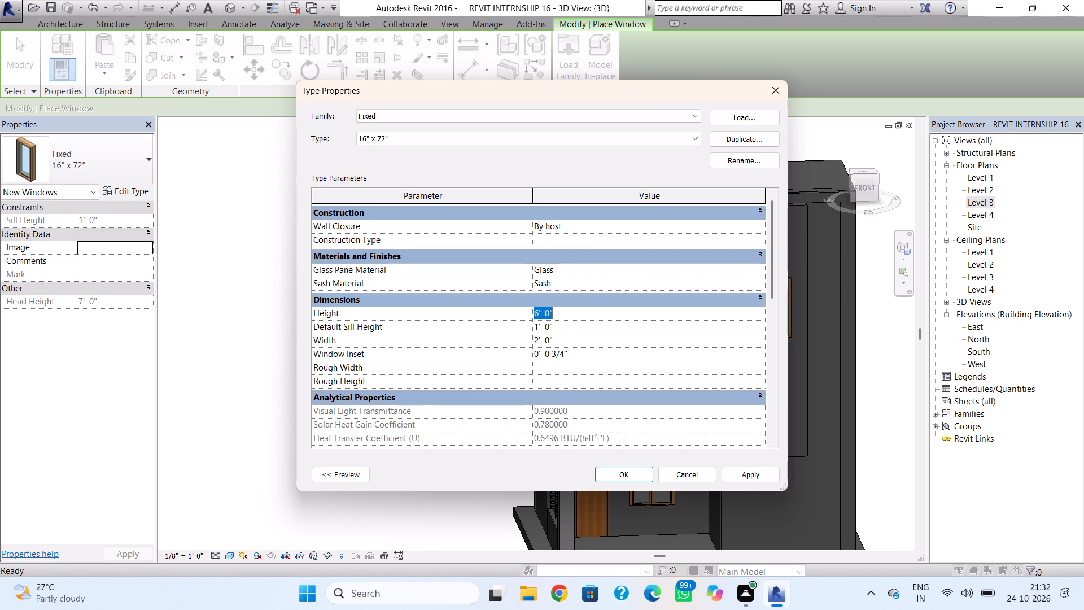
pyautogui.write("8'")
pyautogui.click(628, 482)
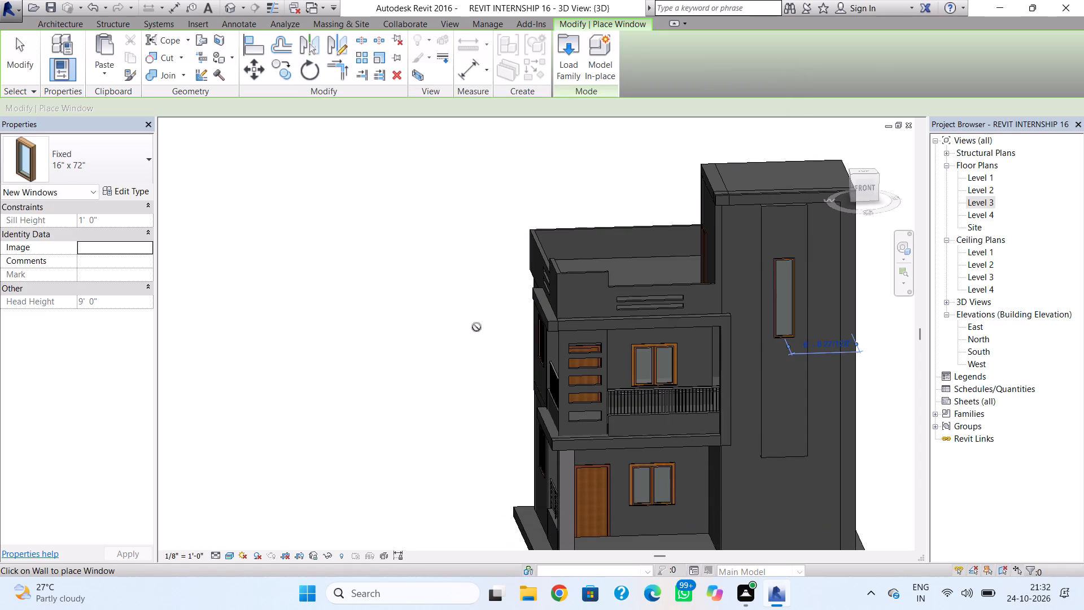
pyautogui.press('Escape')
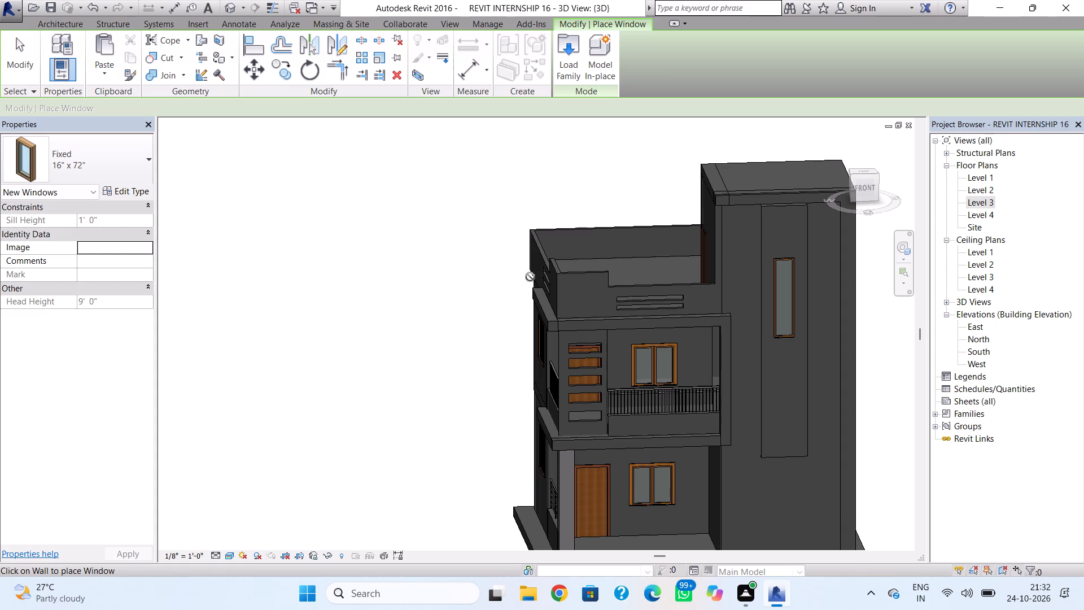
# Save the project and exit the window command.
pyautogui.scroll(-4, 528, 274)
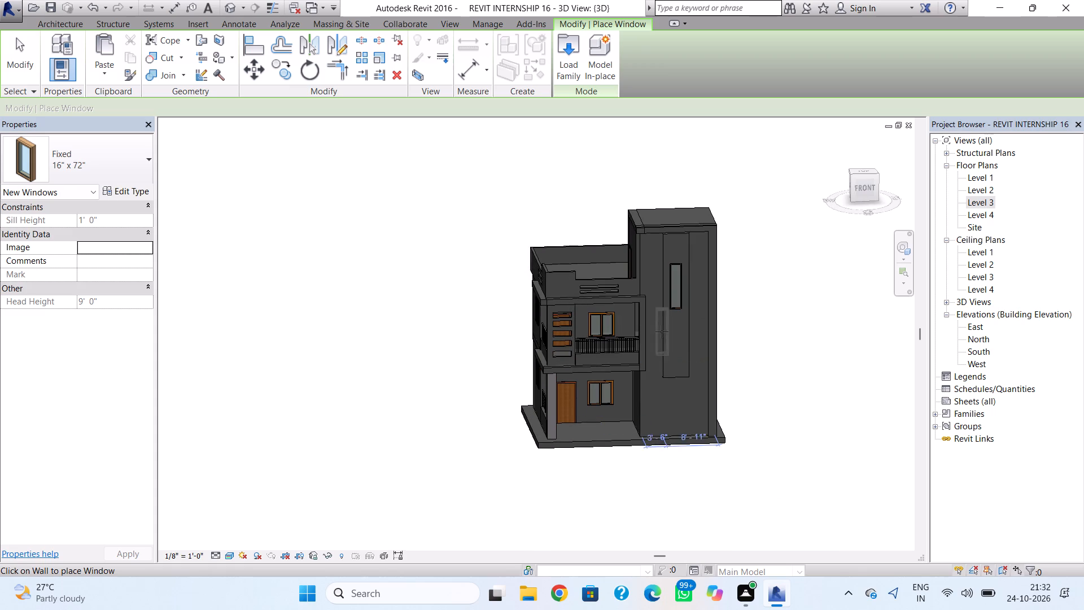
pyautogui.hotkey('ctrl', 's')
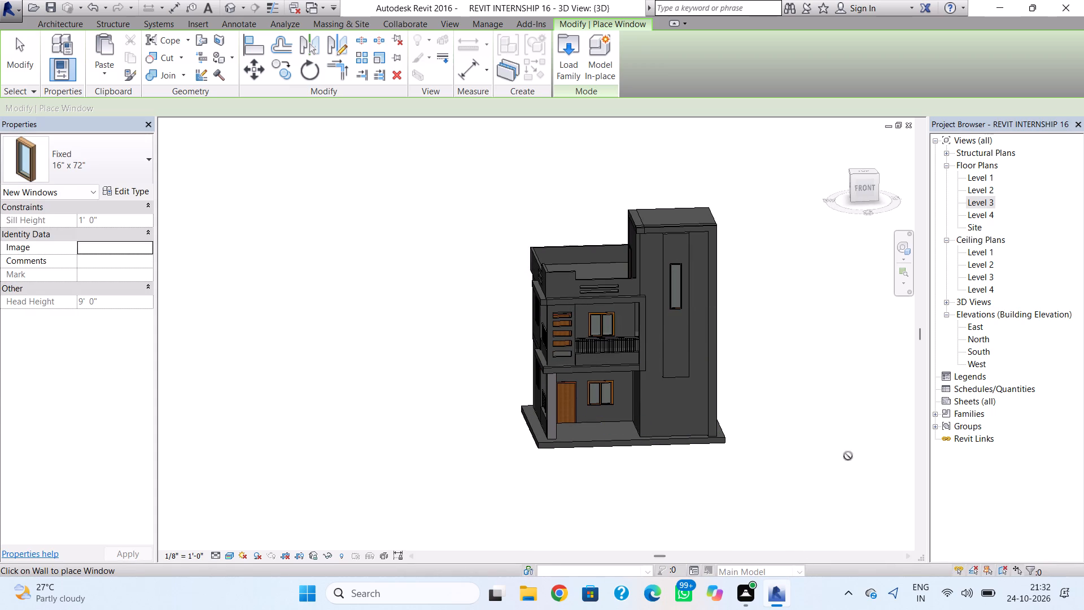
pyautogui.press('Escape')
# Open the print settings for the 3D view.
pyautogui.hotkey('ctrl', 'p')
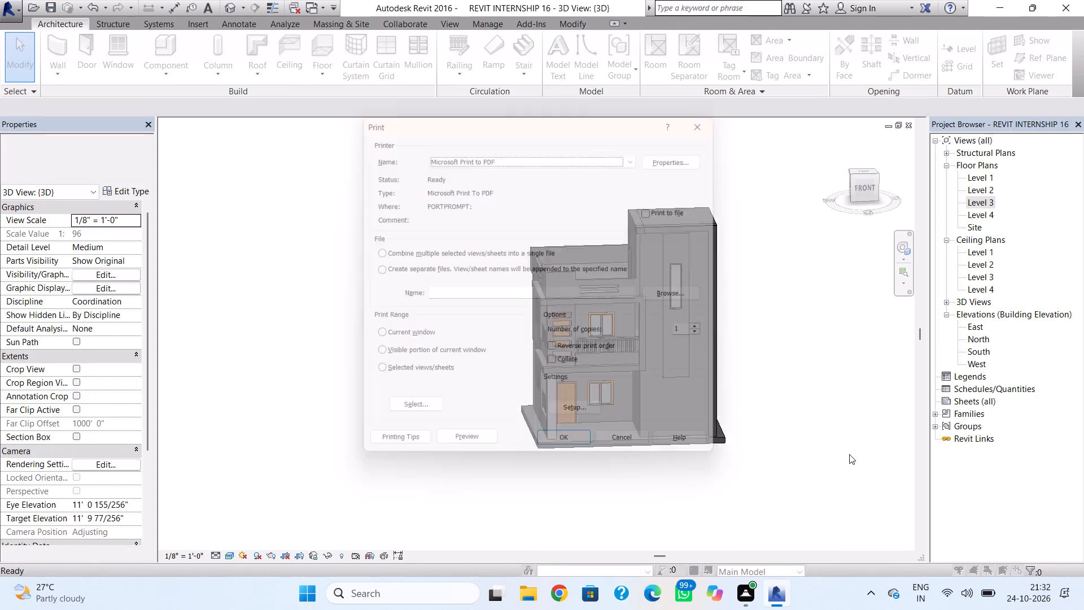
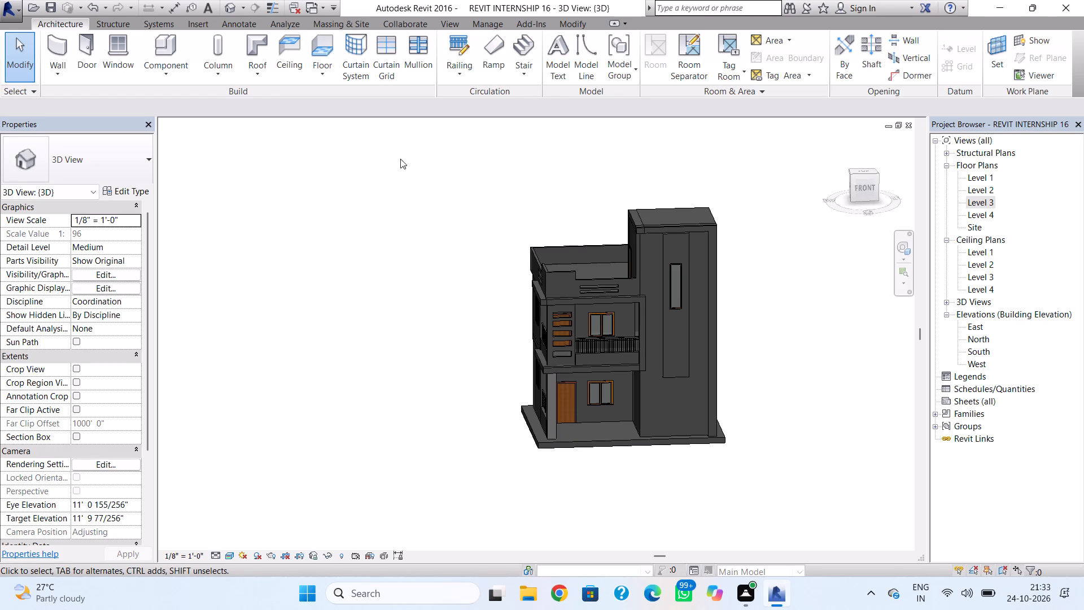
# Examine the completed house exterior in 3D from the front and the front-left corner, including the stair tower, balconies and parapets.
pyautogui.keyDown('shift'); pyautogui.moveTo(509, 285); pyautogui.dragTo(563, 362, button='right'); pyautogui.keyUp('shift')
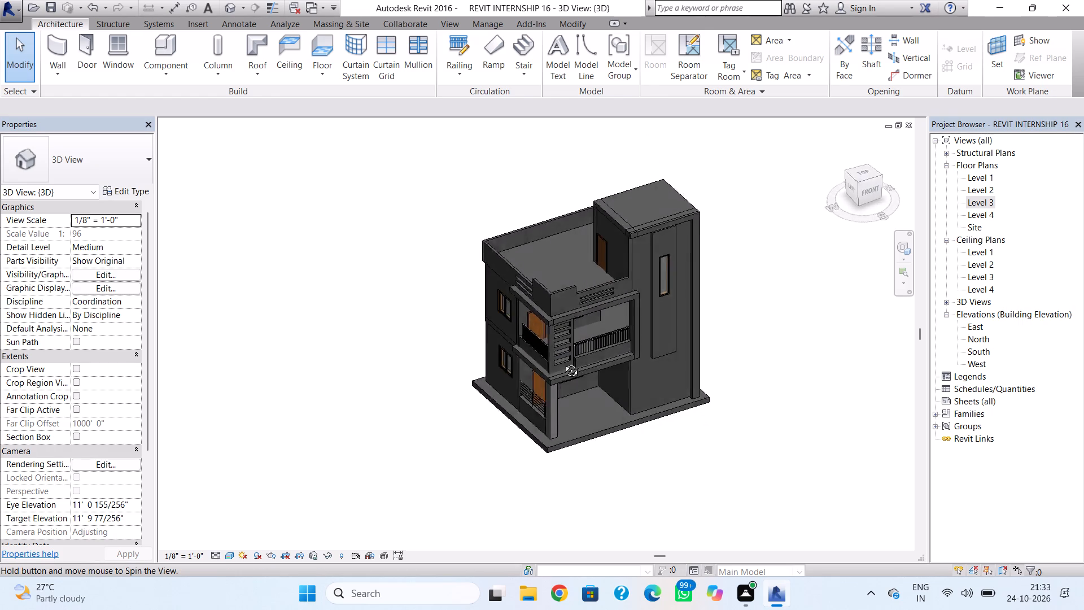
pyautogui.keyDown('shift'); pyautogui.moveTo(563, 362); pyautogui.dragTo(521, 281, button='right'); pyautogui.keyUp('shift')
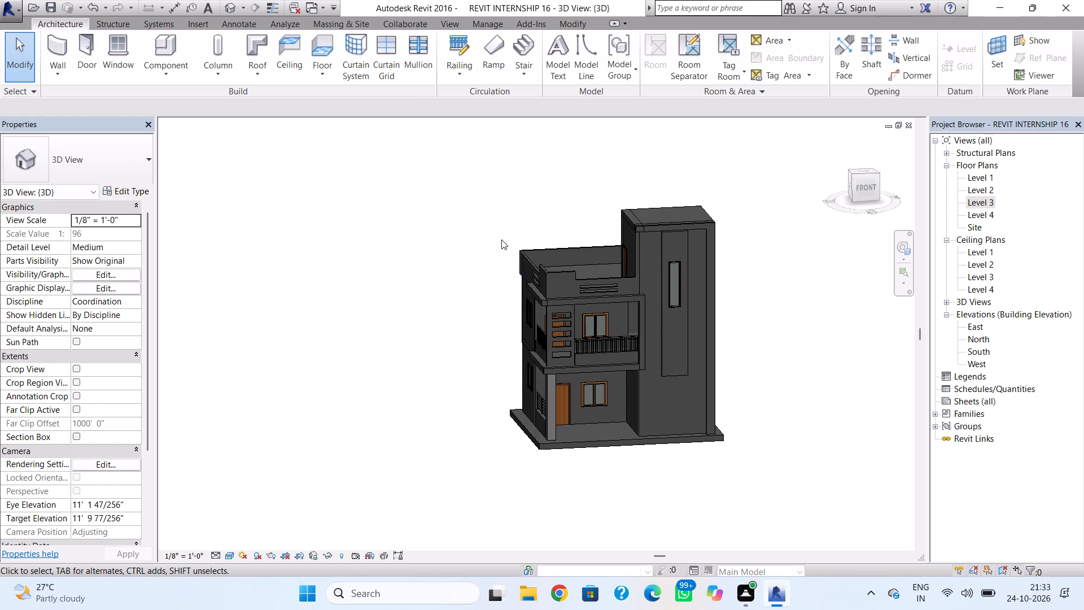
pyautogui.keyDown('shift'); pyautogui.moveTo(506, 246); pyautogui.dragTo(490, 294, button='right'); pyautogui.keyUp('shift')
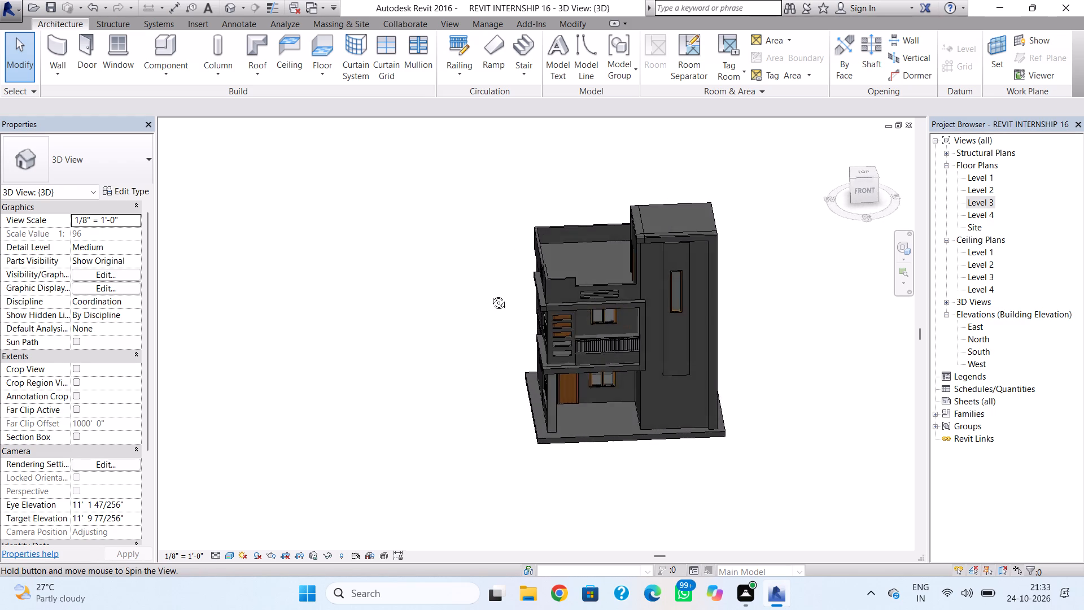
pyautogui.keyDown('shift'); pyautogui.moveTo(490, 294); pyautogui.dragTo(580, 311, button='right'); pyautogui.keyUp('shift')
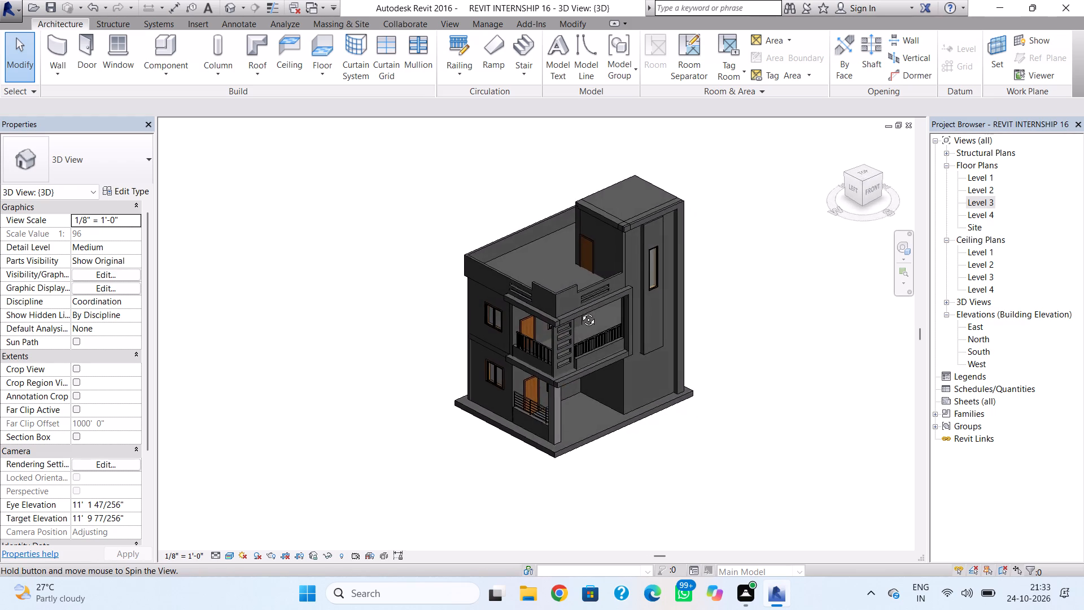
pyautogui.keyDown('shift'); pyautogui.moveTo(580, 311); pyautogui.dragTo(553, 317, button='right'); pyautogui.keyUp('shift')
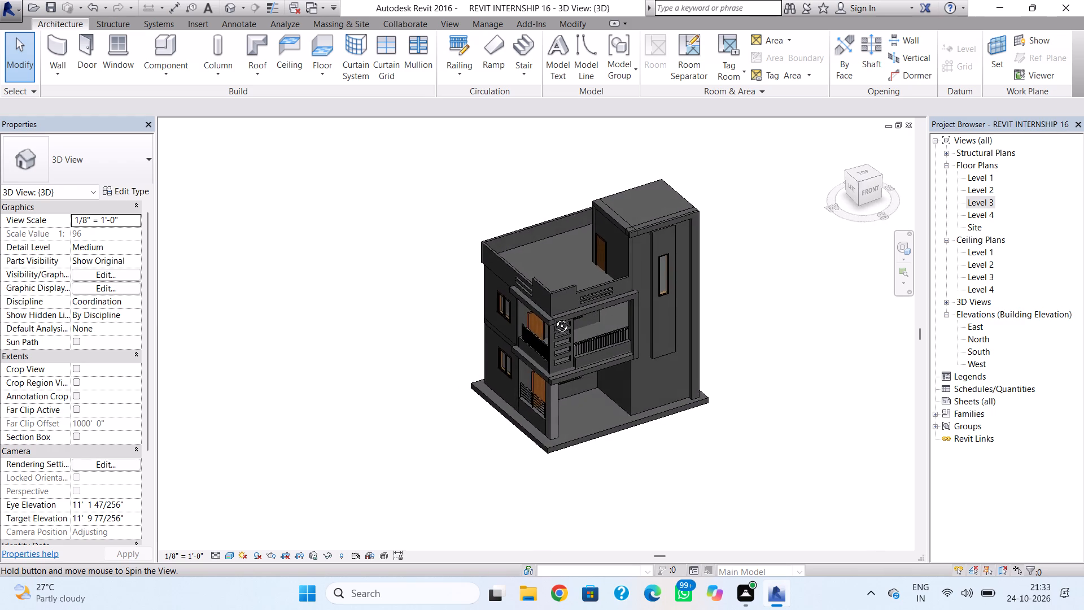
pyautogui.keyDown('shift'); pyautogui.moveTo(553, 317); pyautogui.dragTo(528, 293, button='right'); pyautogui.keyUp('shift')
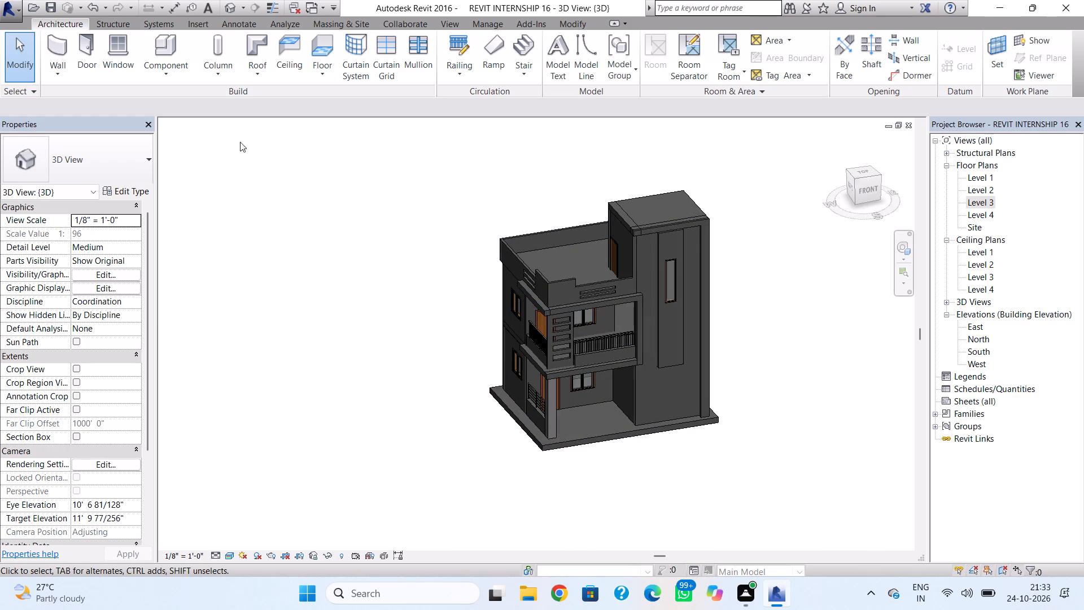
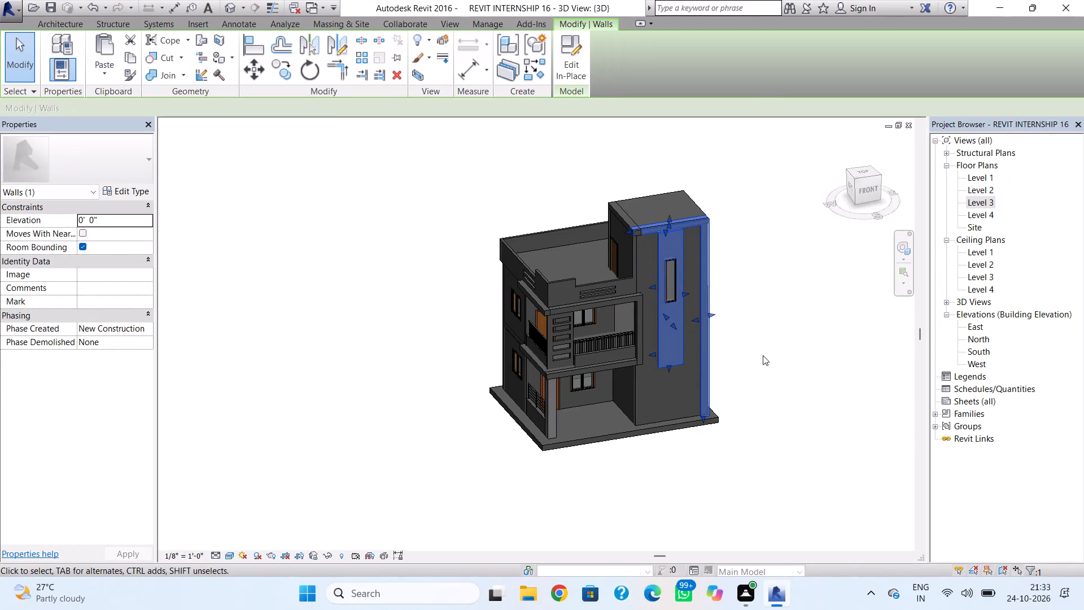
# Check the type dimensions of the tall fixed window on the stair tower's front face without changing them.
pyautogui.scroll(3, 766, 355)
pyautogui.press('Escape')
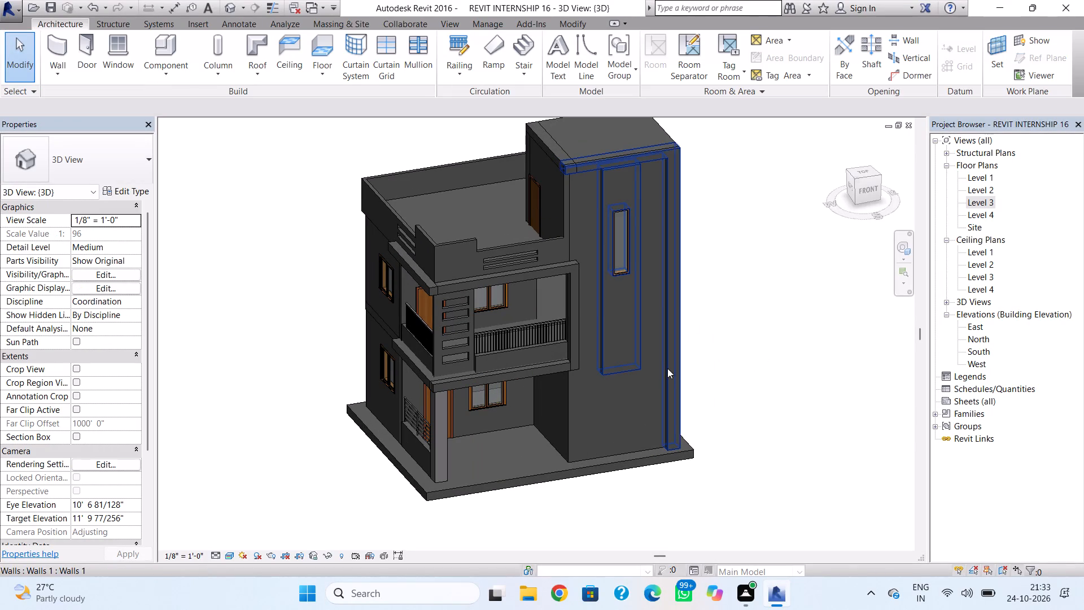
pyautogui.keyDown('shift'); pyautogui.moveTo(667, 368); pyautogui.dragTo(612, 290, button='right'); pyautogui.keyUp('shift')
pyautogui.click(643, 221)
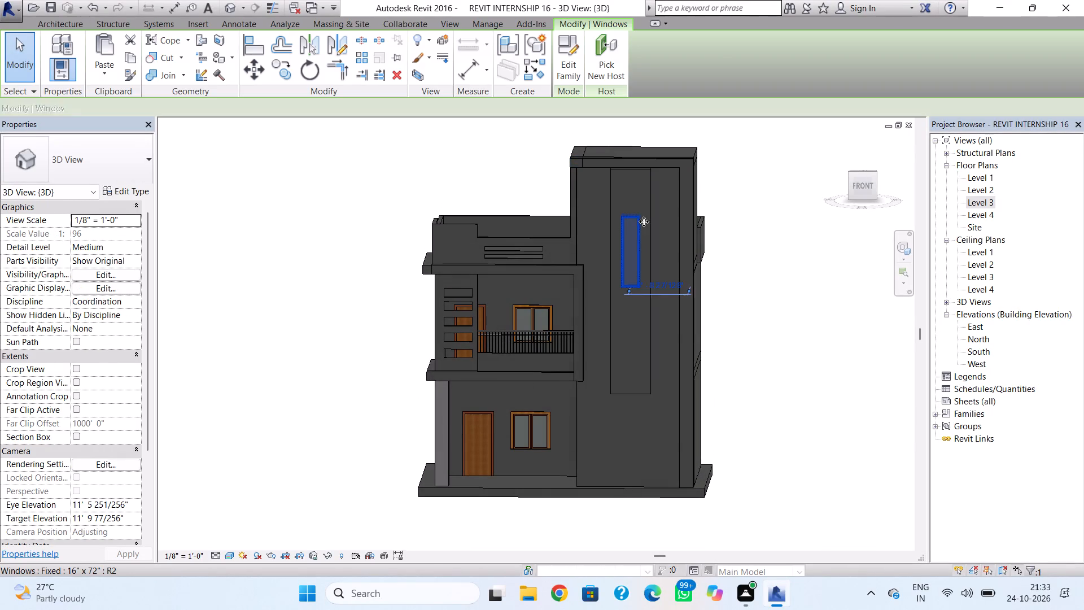
pyautogui.press('Escape')
pyautogui.click(634, 267)
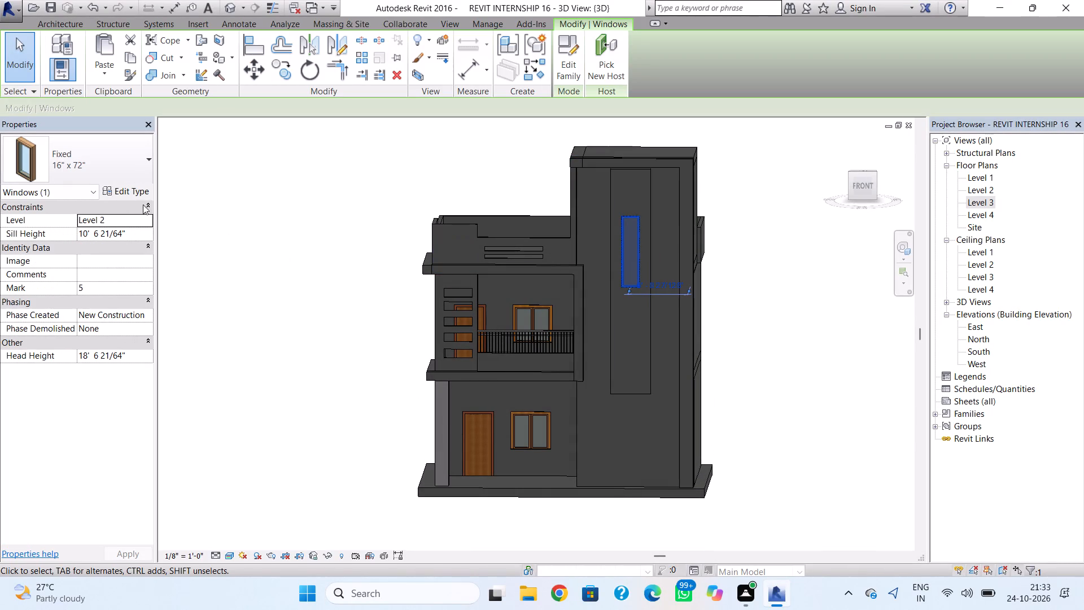
pyautogui.click(132, 193)
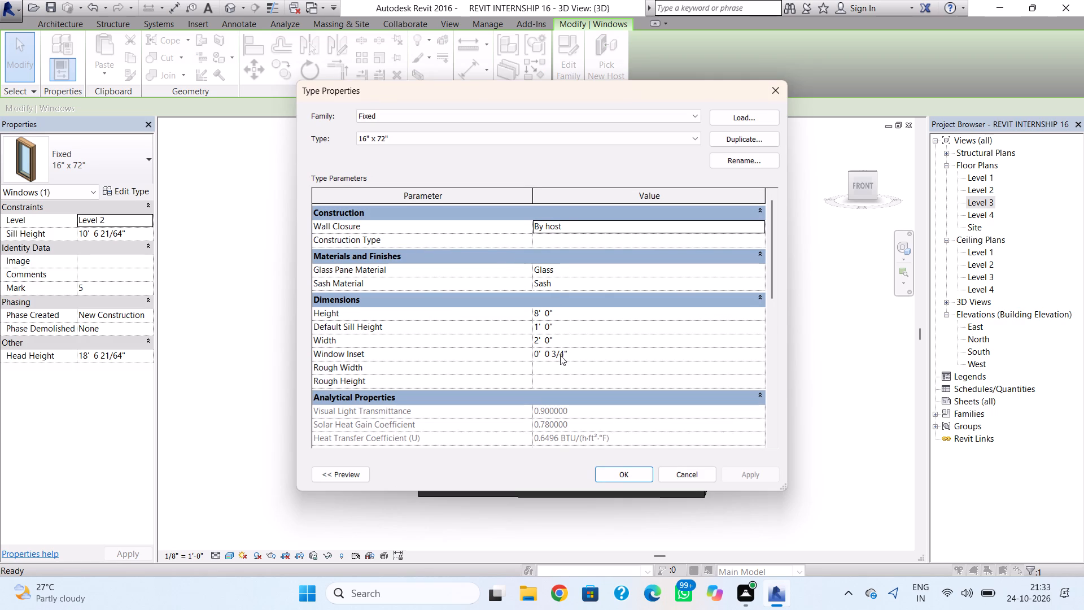
pyautogui.click(557, 342)
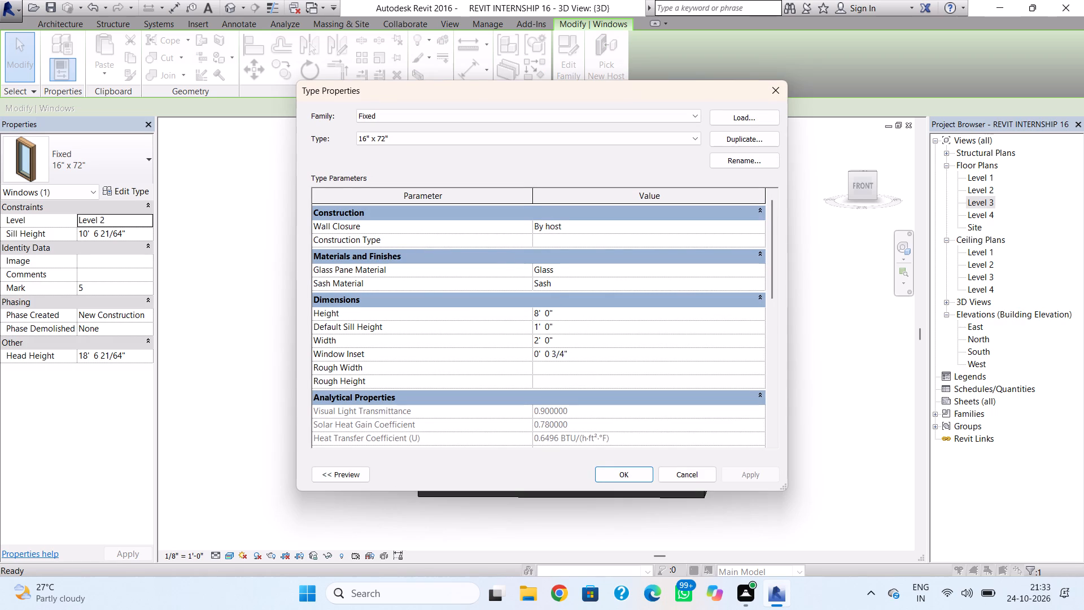
pyautogui.press('Escape')
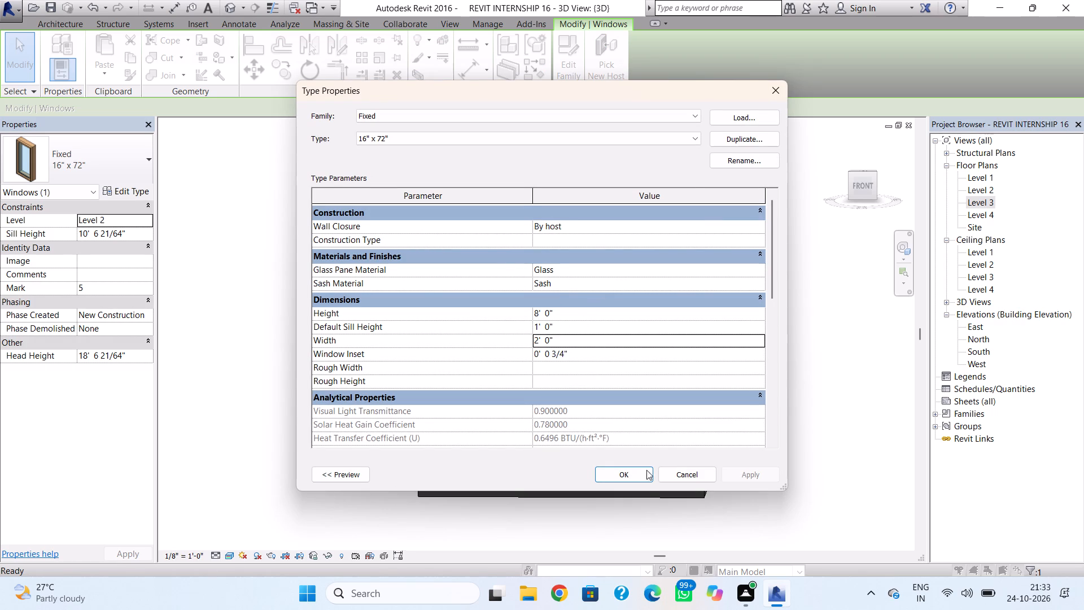
pyautogui.click(642, 481)
pyautogui.click(645, 376)
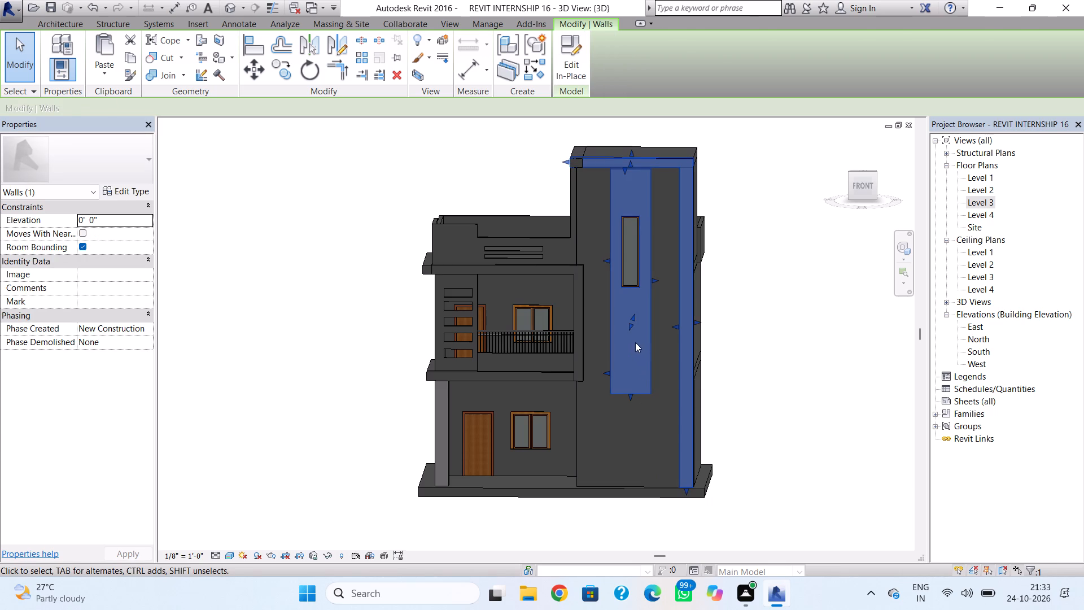
pyautogui.press('Escape')
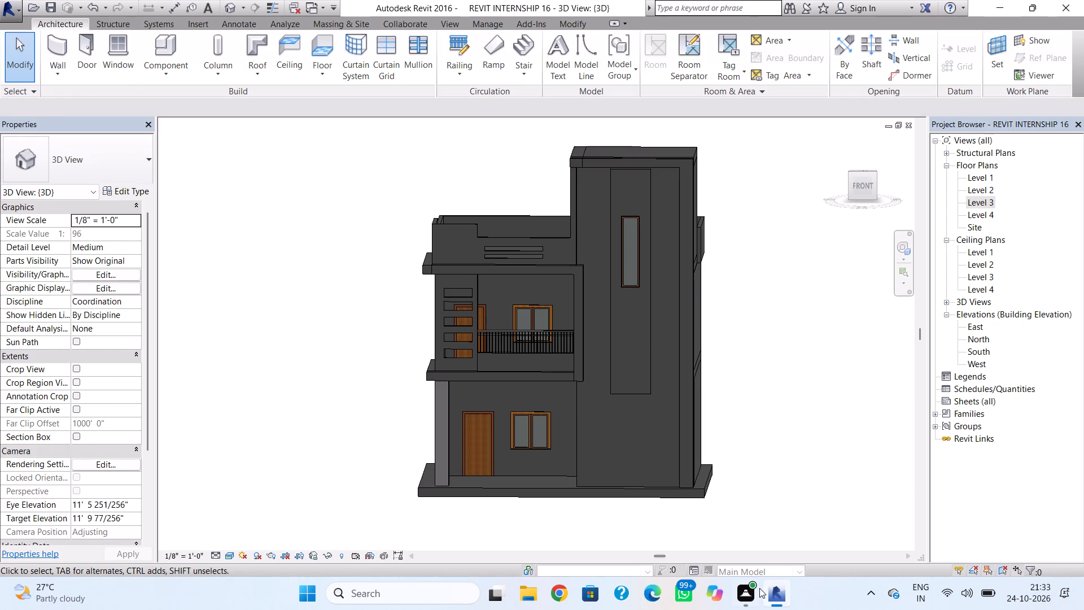
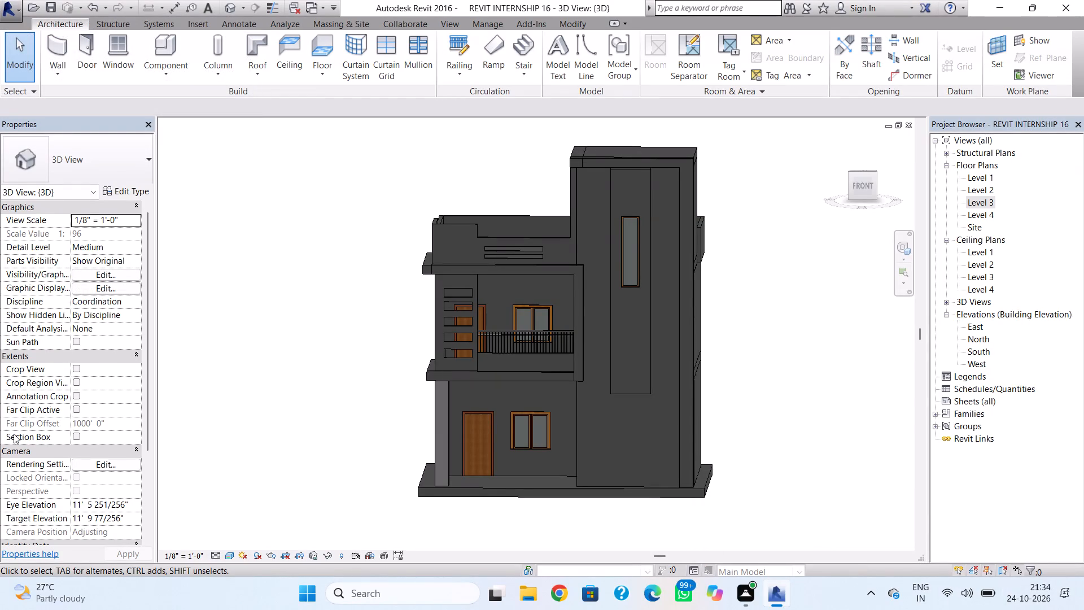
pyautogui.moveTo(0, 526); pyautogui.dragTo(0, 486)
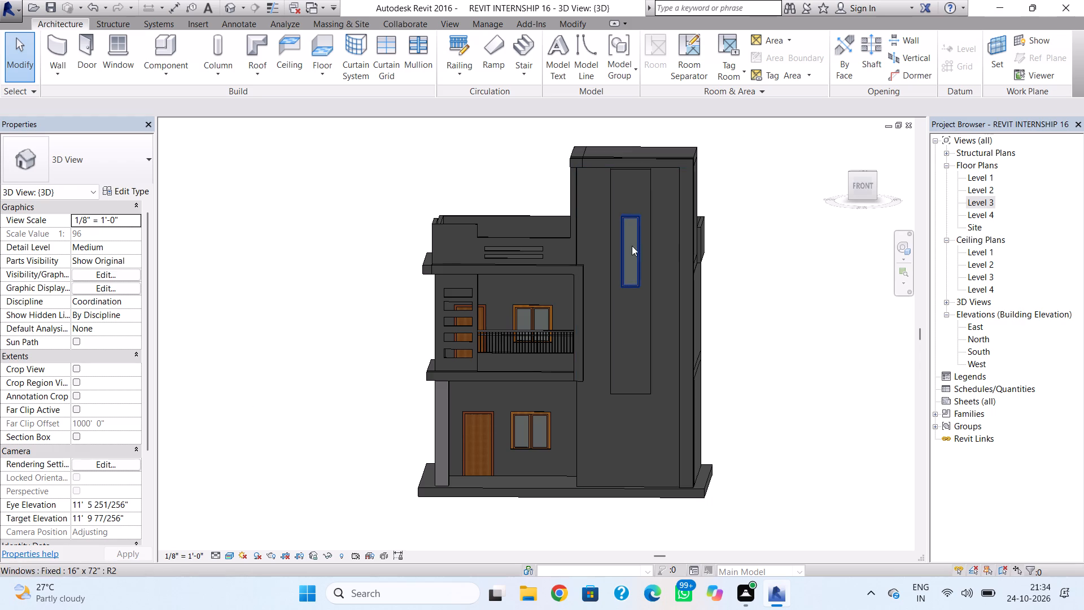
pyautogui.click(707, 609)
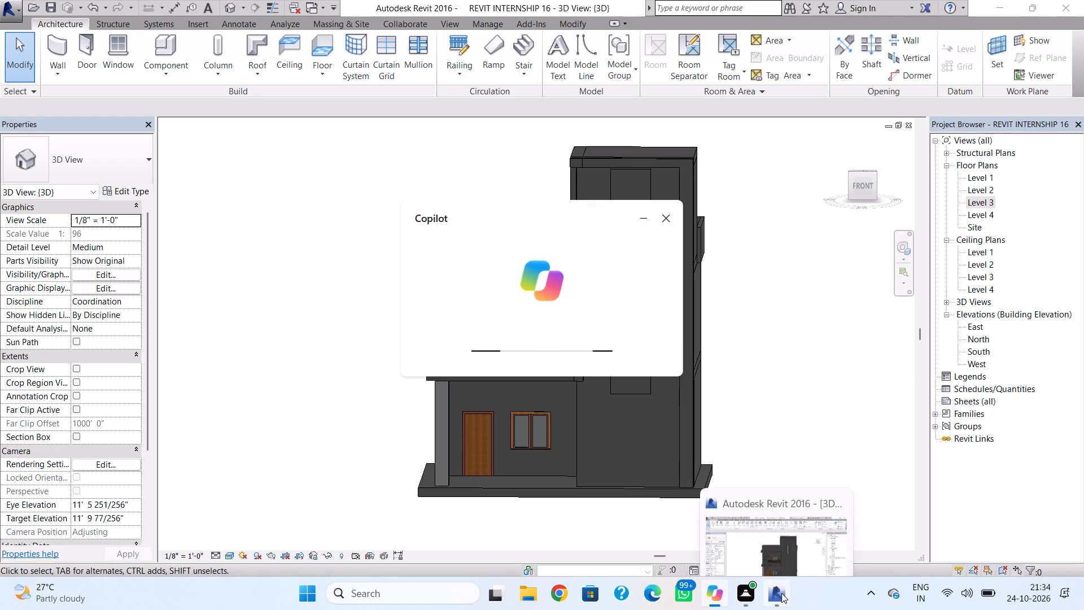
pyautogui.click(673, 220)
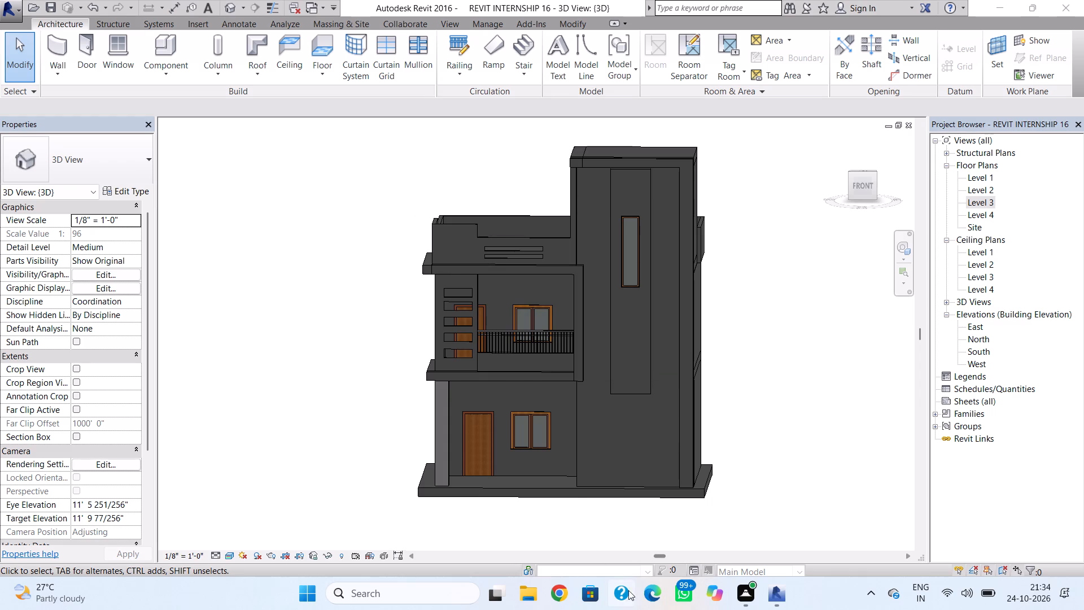
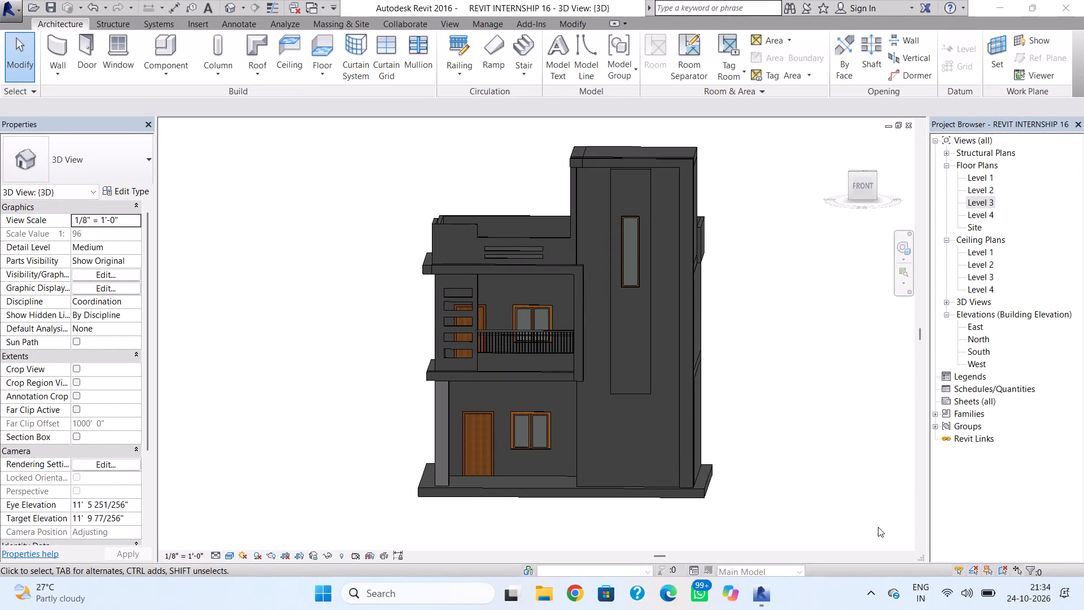
# Print the front-facing 3D view of the house with Microsoft Print to PDF, saving it on the Desktop as REVIT INTERNSHIP 16.
pyautogui.hotkey('ctrl', 'p')
pyautogui.hotkey('ctrl', 'p')
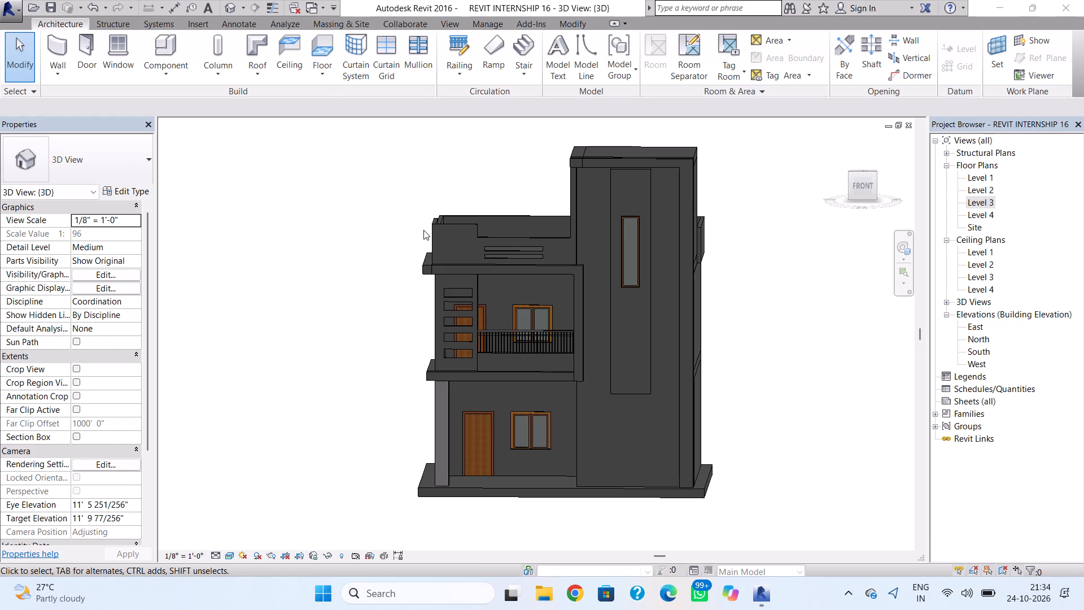
pyautogui.hotkey('ctrl', 's')
pyautogui.scroll(-3, 760, 323)
pyautogui.middleClick(760, 322)
pyautogui.scroll(2, 758, 319)
pyautogui.scroll(-2, 752, 313)
pyautogui.scroll(3, 753, 313)
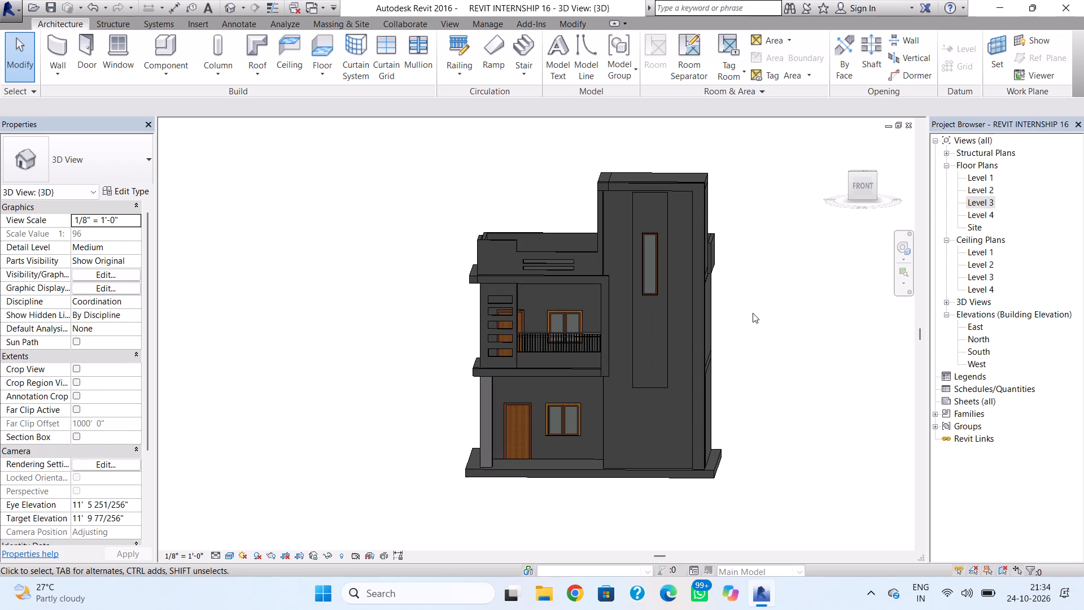
pyautogui.hotkey('ctrl', 'p')
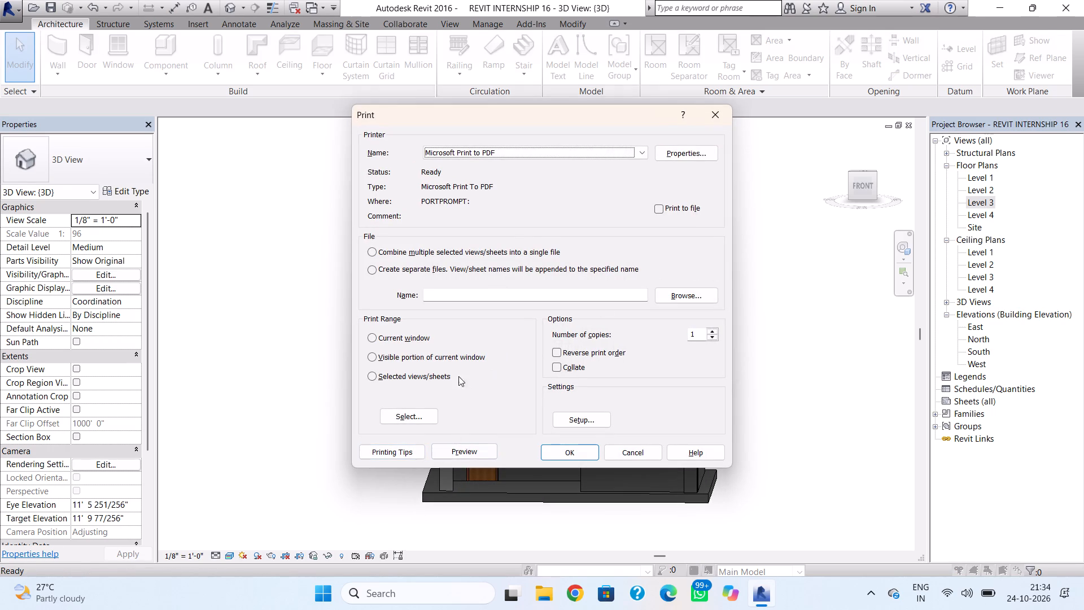
pyautogui.click(565, 456)
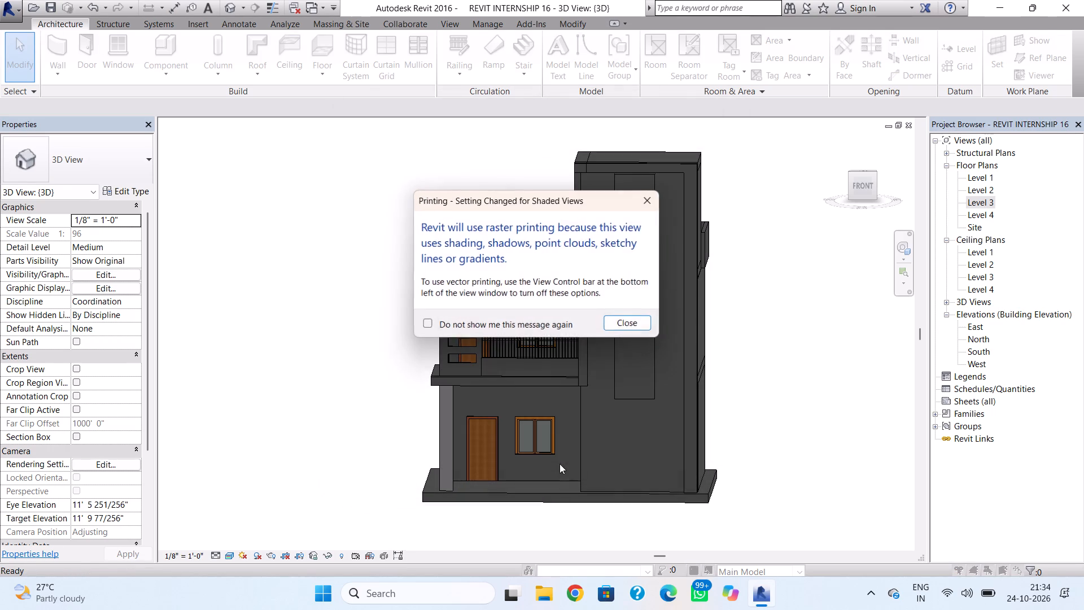
pyautogui.click(624, 316)
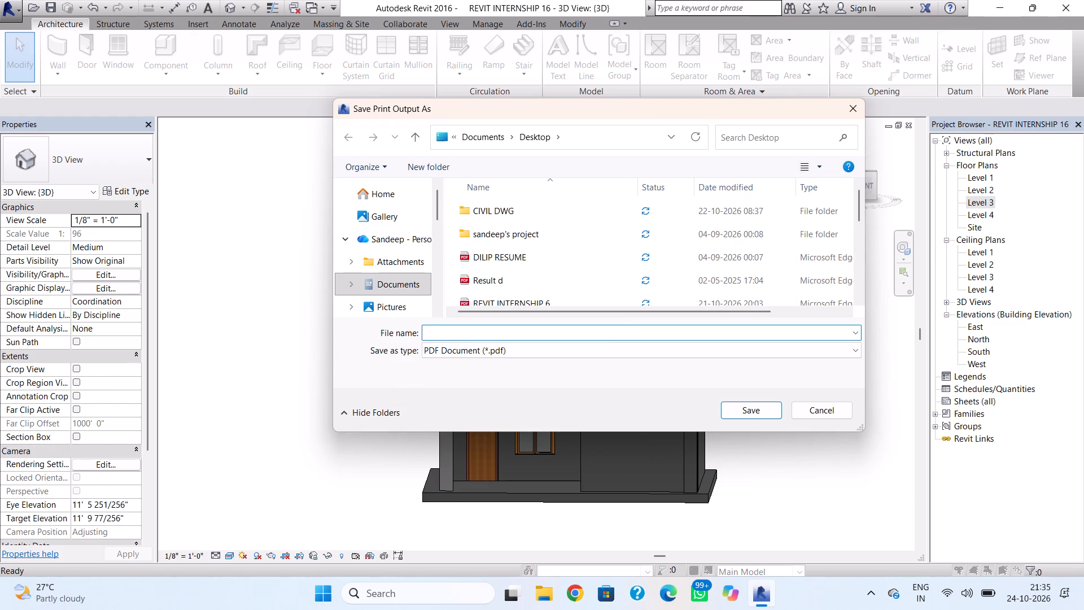
pyautogui.write('REVIT INTERNSHIP 16')
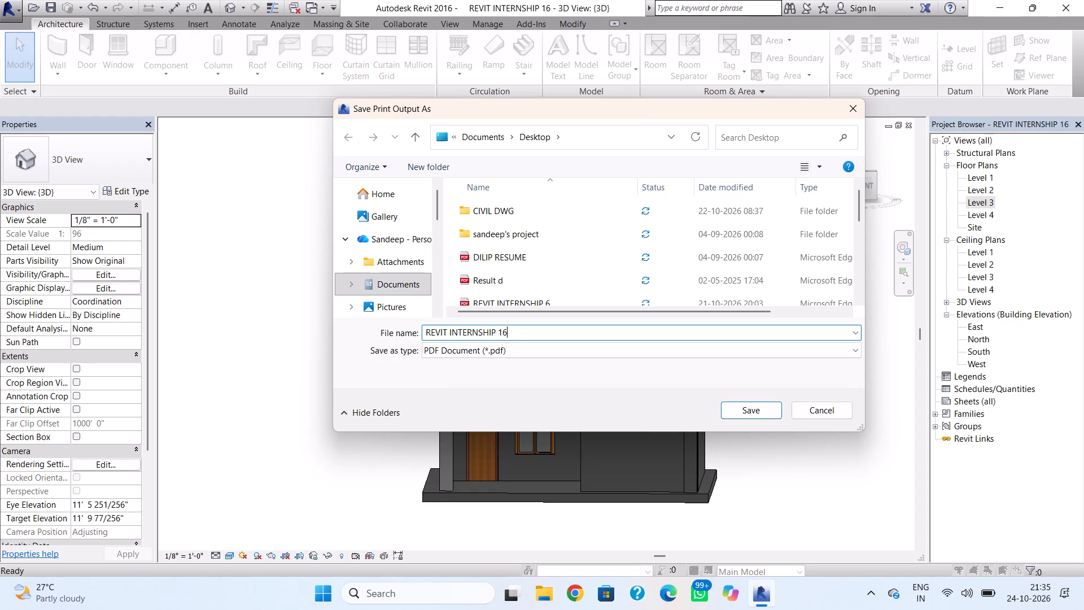
pyautogui.click(757, 412)
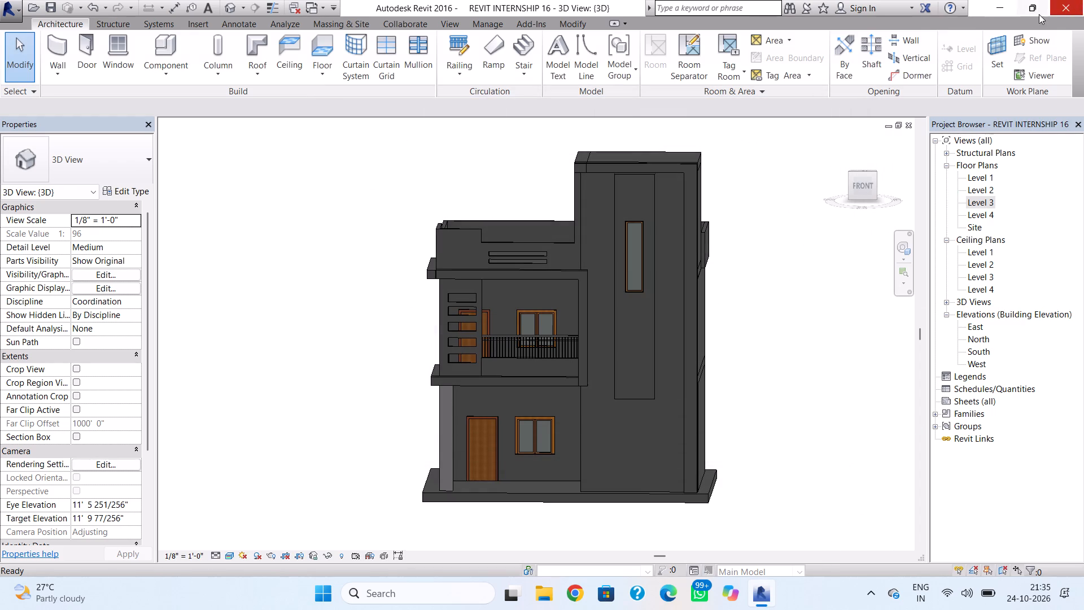
# Minimise the project window and launch the Fuji application from the desktop.
pyautogui.click(1010, 8)
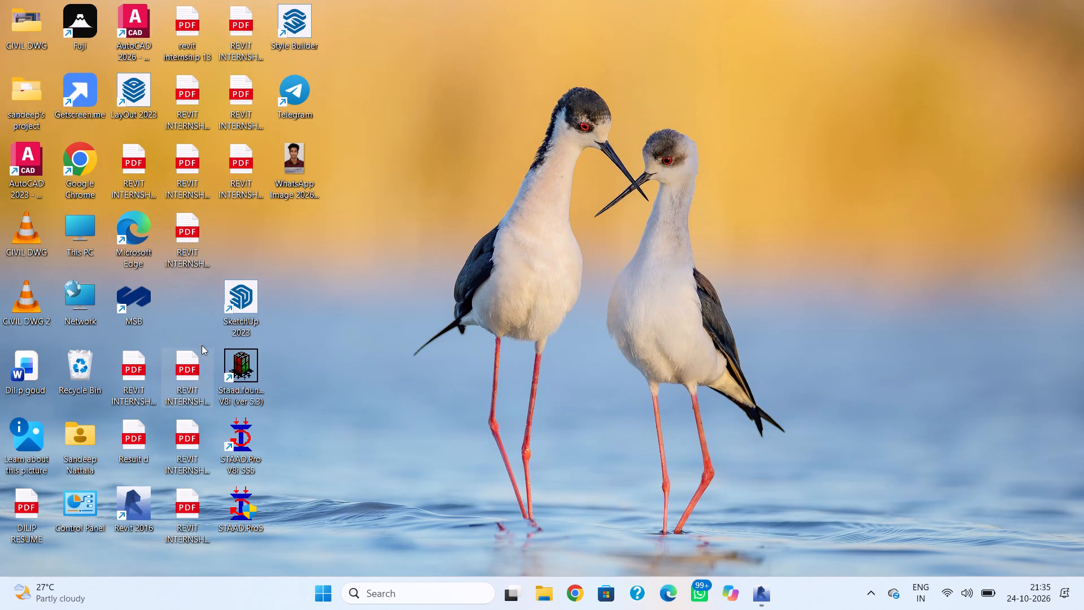
pyautogui.doubleClick(75, 28)
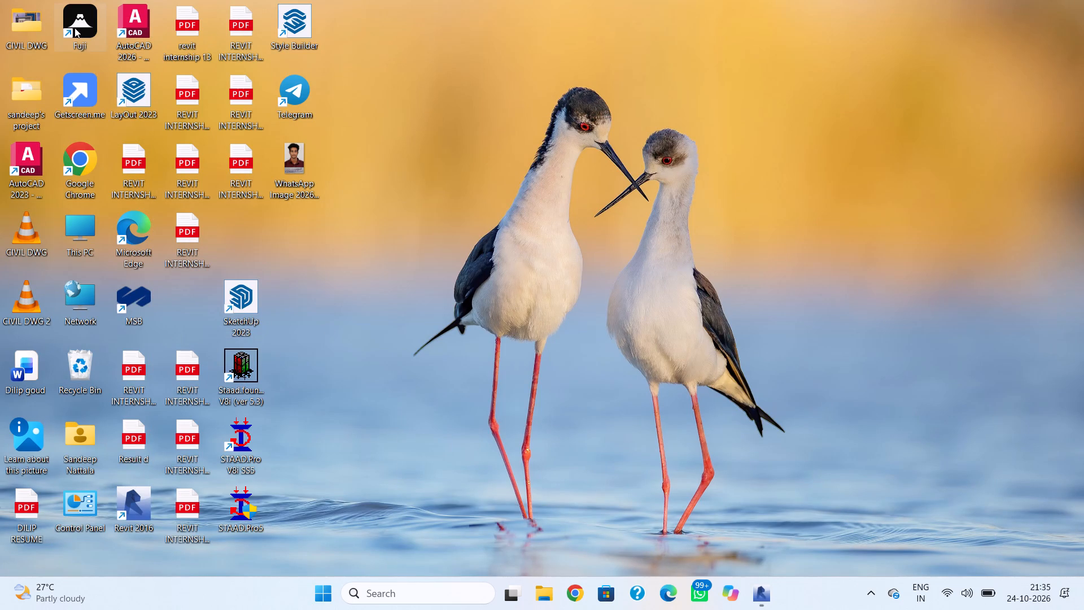